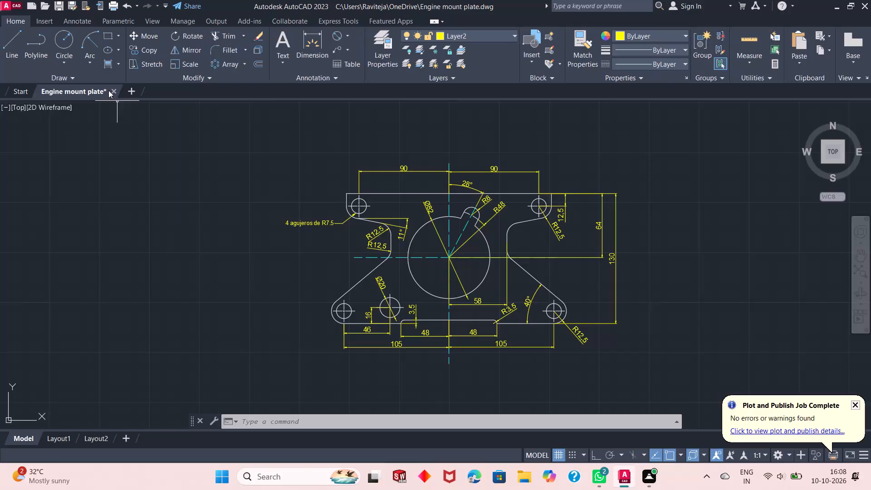
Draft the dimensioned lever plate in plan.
Close the Engine mount plate drawing without saving its changes.
left_click(113, 90)
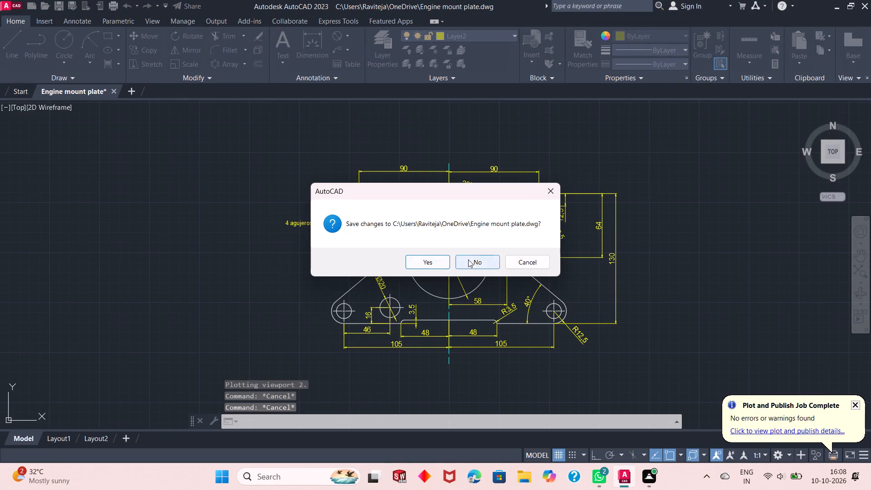
left_click(474, 260)
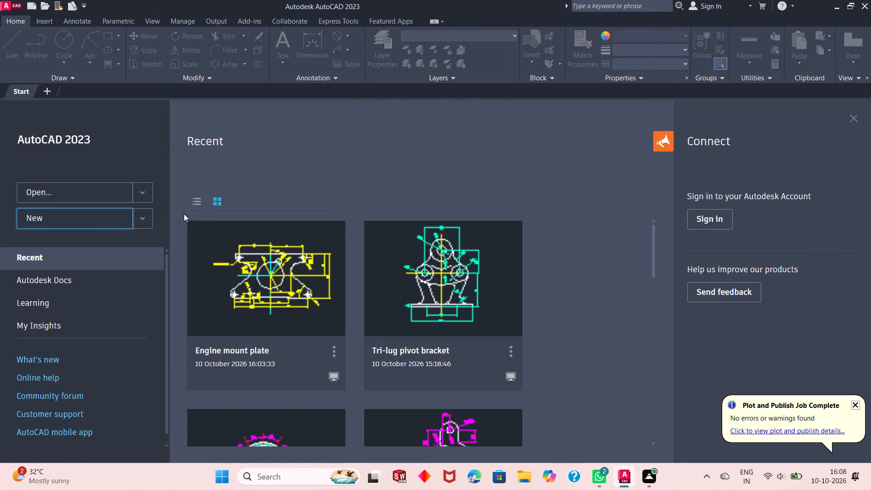
Start a new blank drawing.
left_click(110, 214)
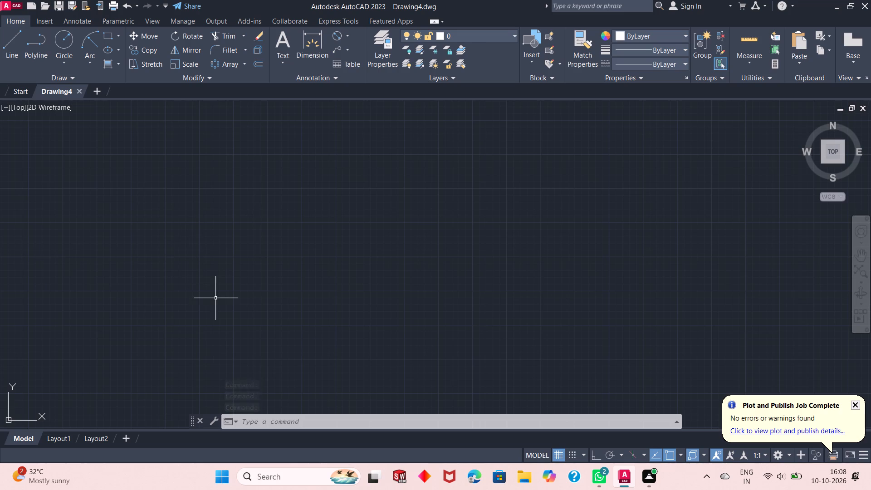
Turn on command log file recording with LOGFILEON.
left_click(264, 422)
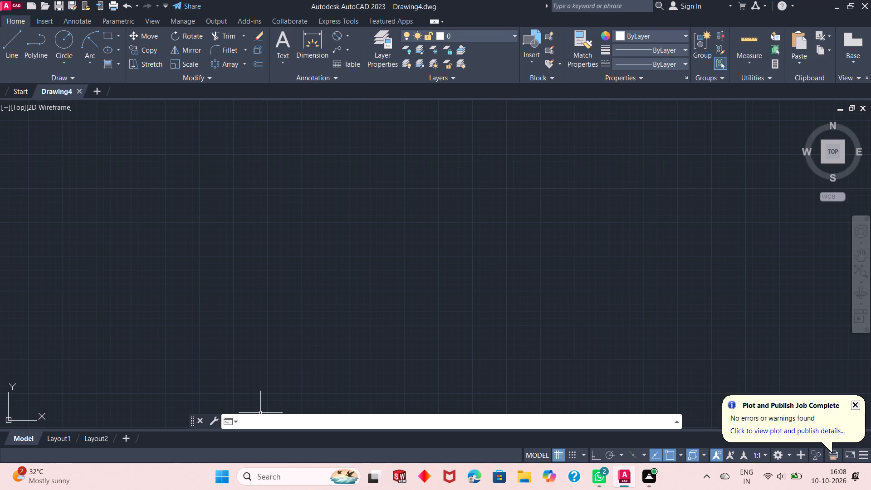
type("log")
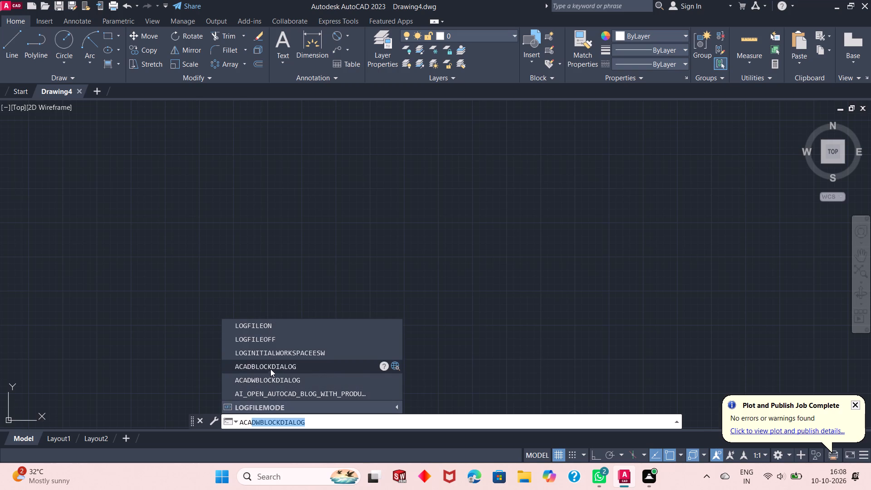
left_click(304, 328)
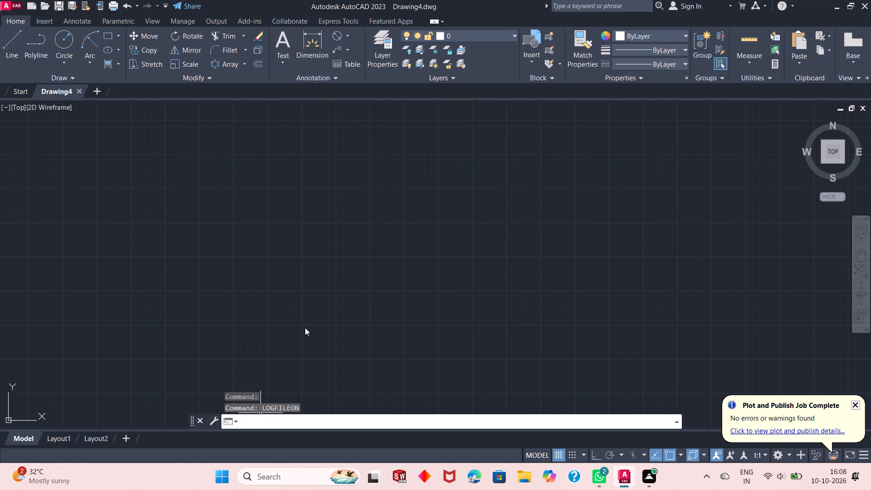
Set the model space limits from lower left corner 0,0 to upper right corner 100,100.
type("lim")
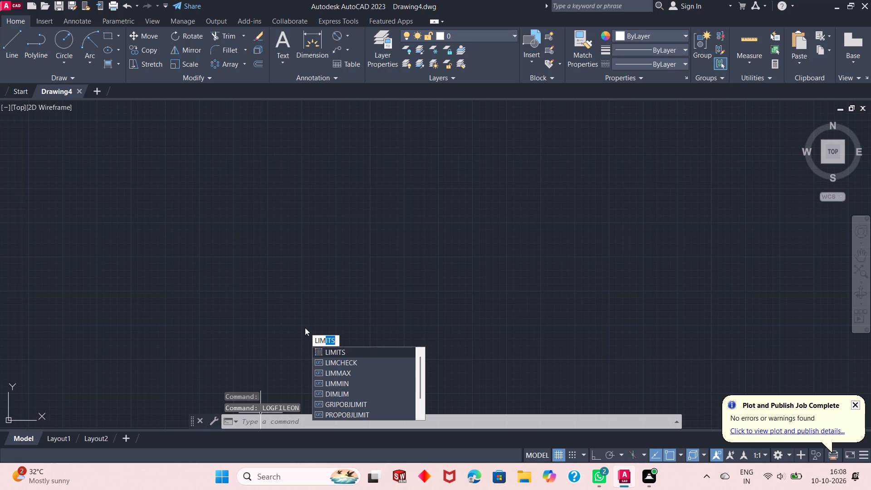
key("Return")
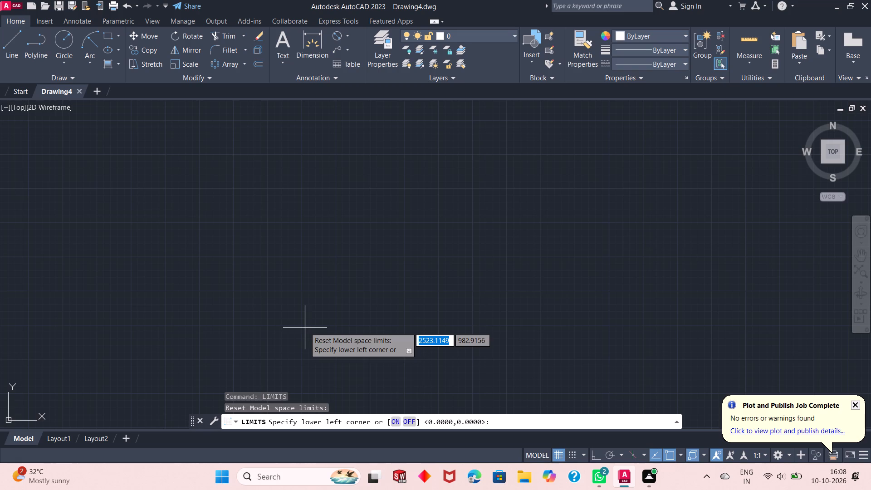
type("0,0")
key("Return")
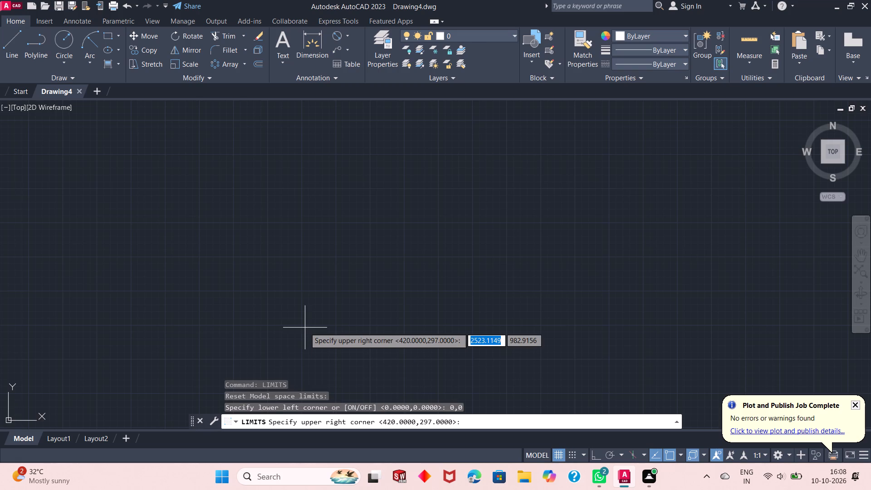
type("100,100")
key("Return")
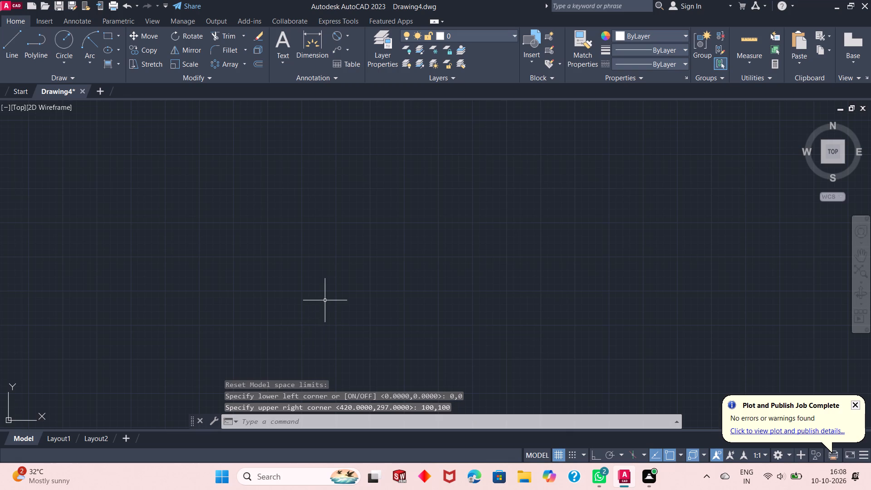
Create three new layers, Layer1, Layer2 and Layer3, in the layer properties.
left_click(377, 47)
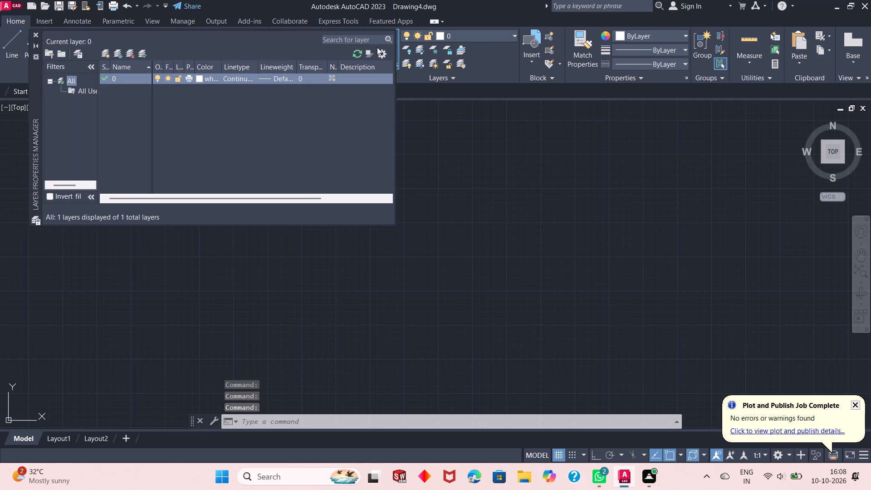
left_click(103, 51)
left_click(103, 51)
left_click(103, 51)
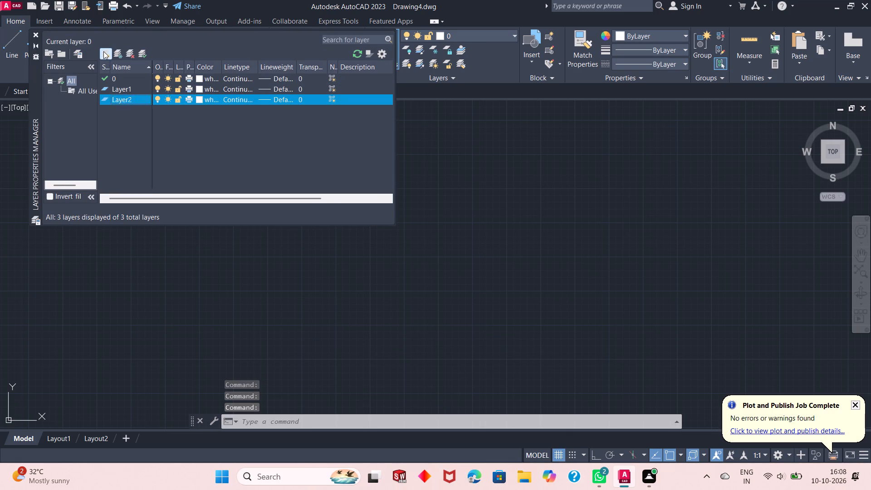
Set the colour of Layer1 to standard red.
left_click(201, 90)
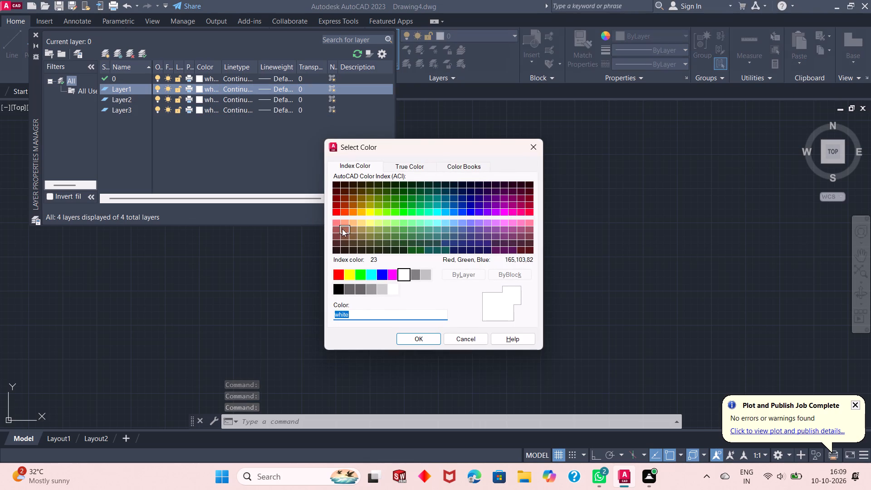
left_click(337, 213)
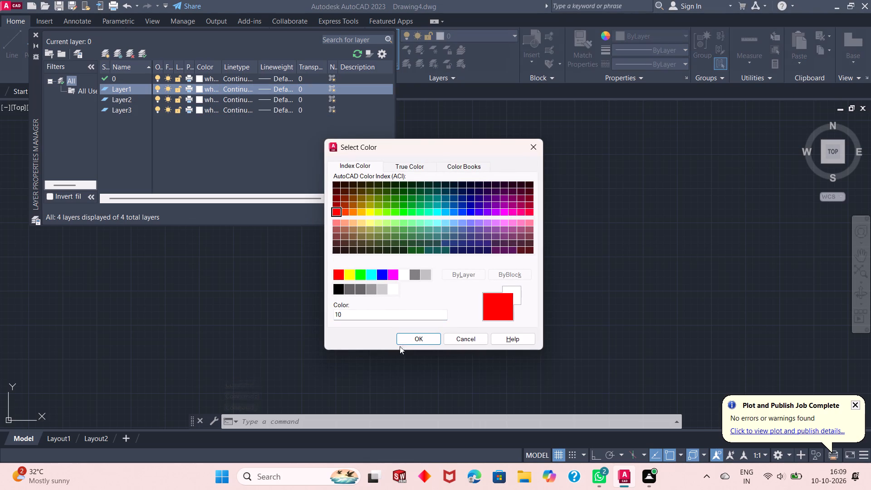
left_click(338, 275)
left_click(423, 338)
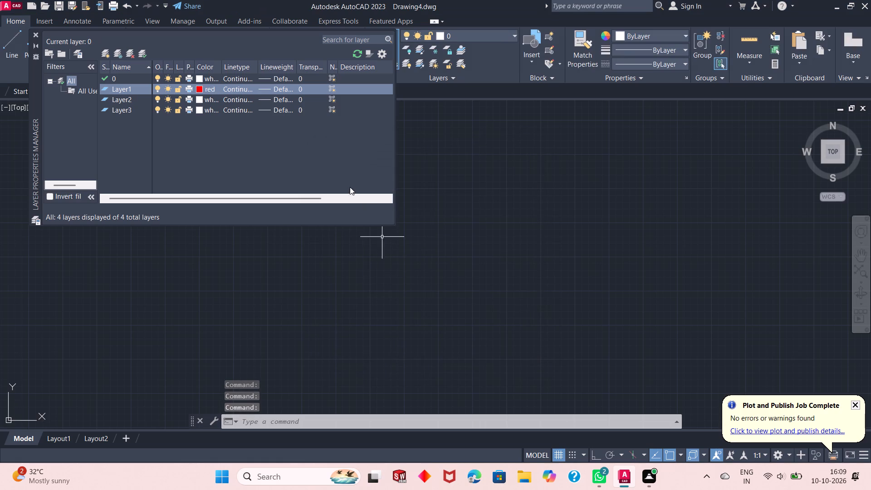
Set the colour of Layer2 to index colour 120.
left_click(196, 101)
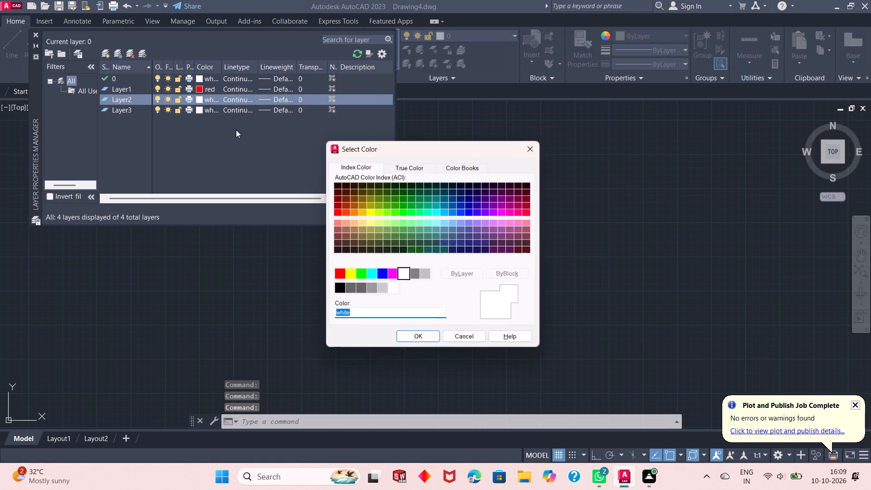
left_click(436, 209)
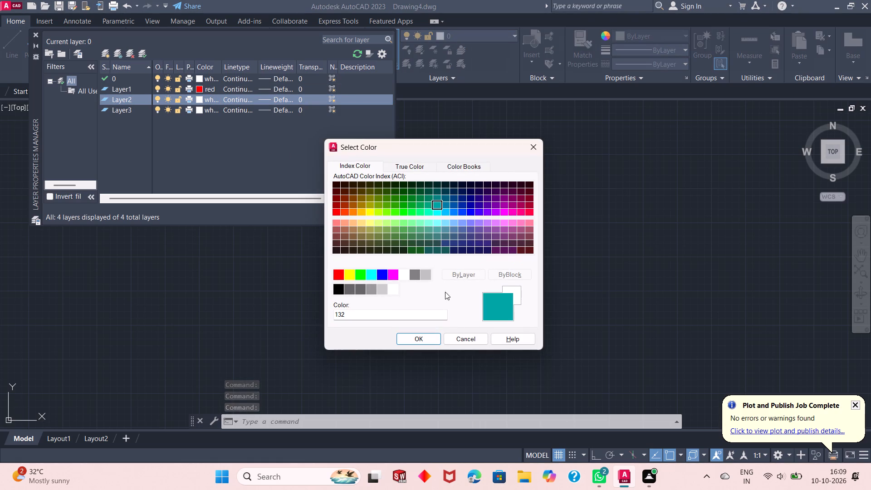
left_click(426, 214)
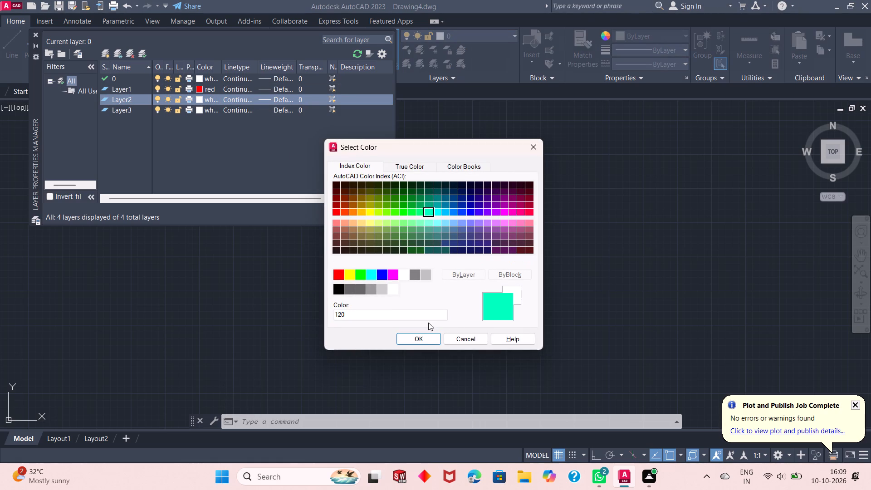
left_click(428, 338)
Load the ACAD_ISO02W100 ISO dash linetype and assign it to Layer1.
left_click(238, 90)
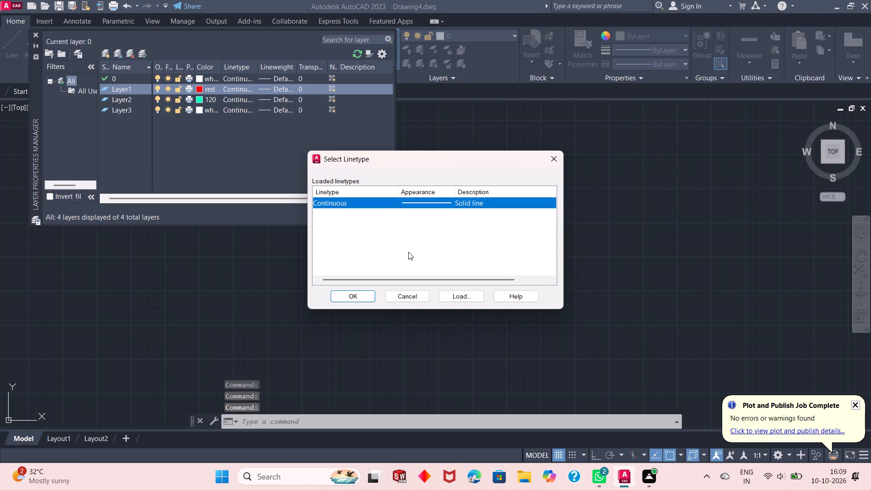
left_click(446, 293)
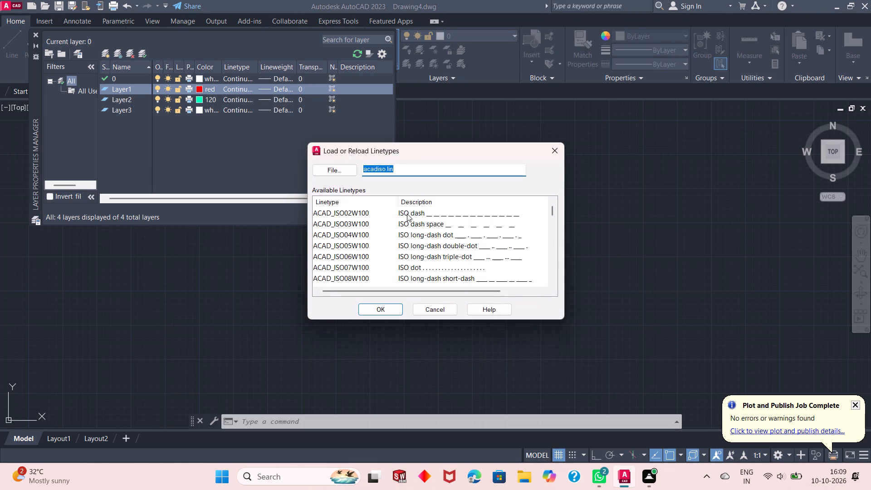
left_click(461, 216)
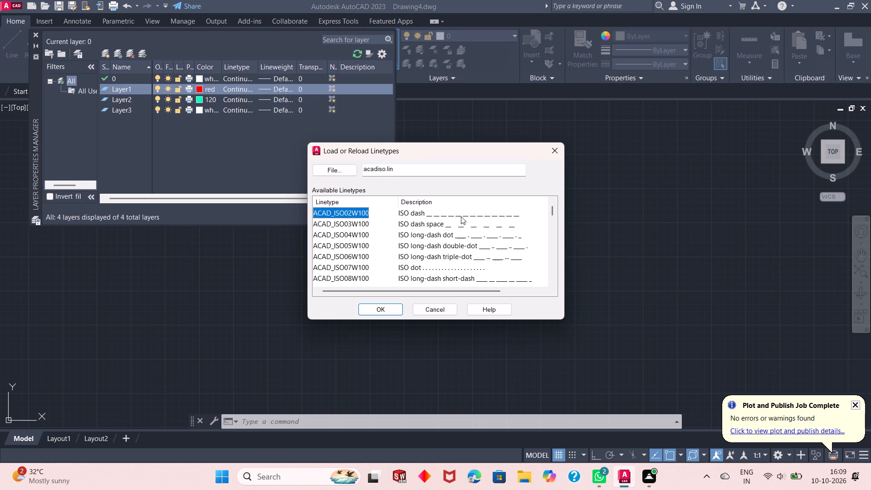
left_click(386, 314)
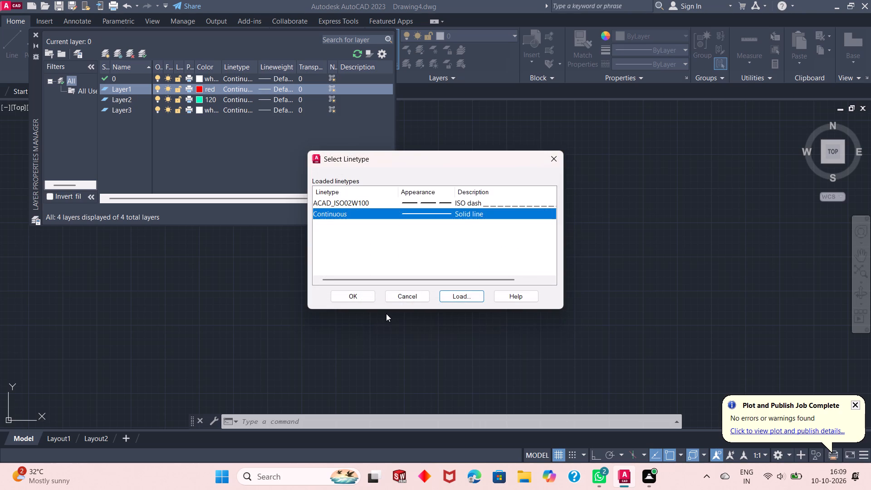
left_click(431, 201)
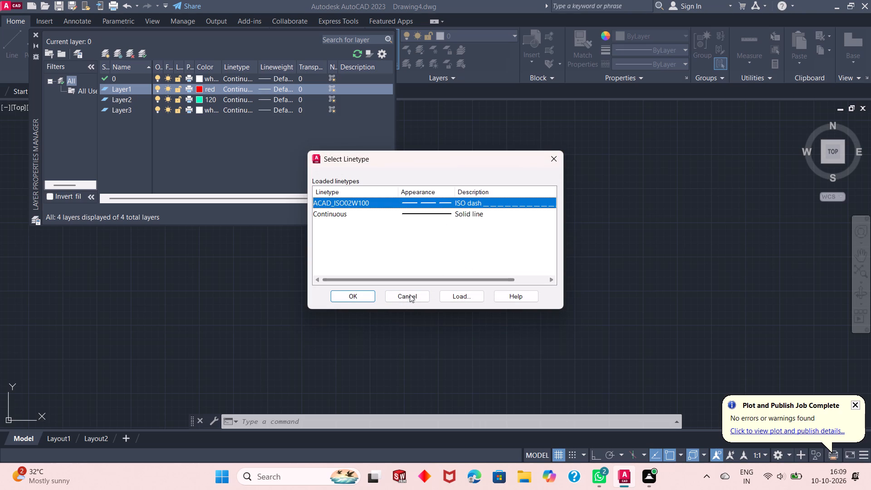
left_click(356, 300)
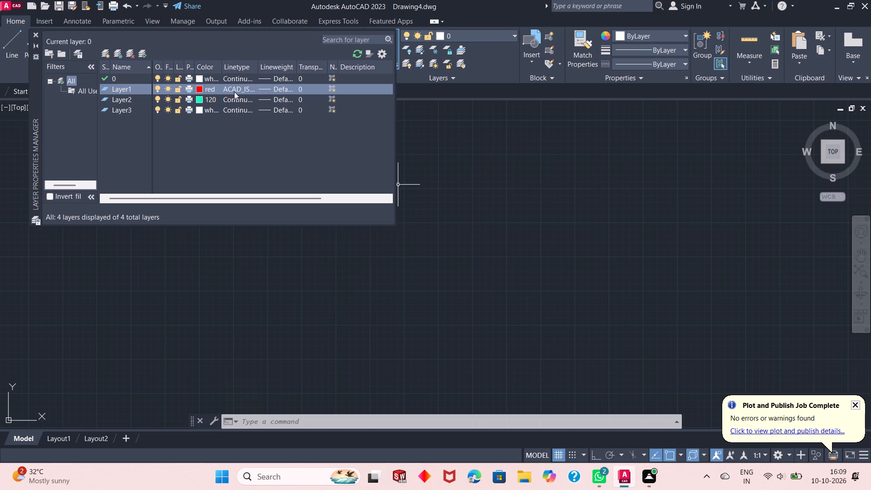
Assign the loaded ACAD_ISO02W100 linetype to Layer3.
left_click(237, 111)
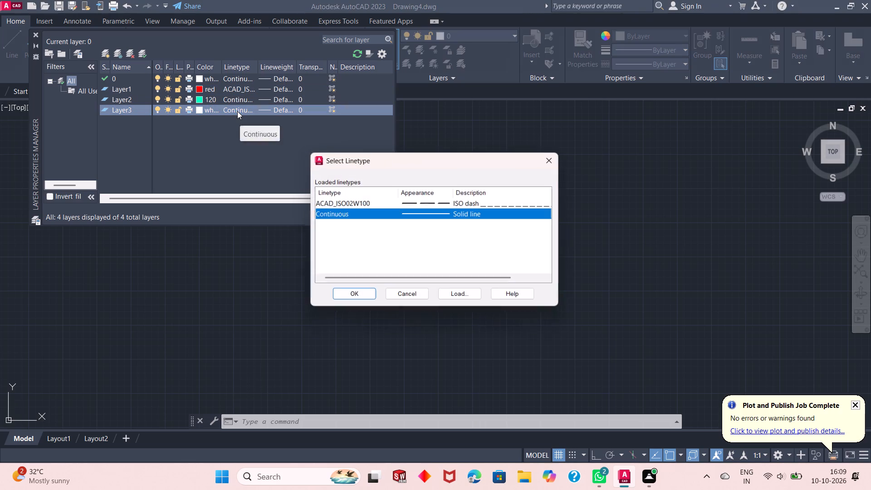
left_click(407, 202)
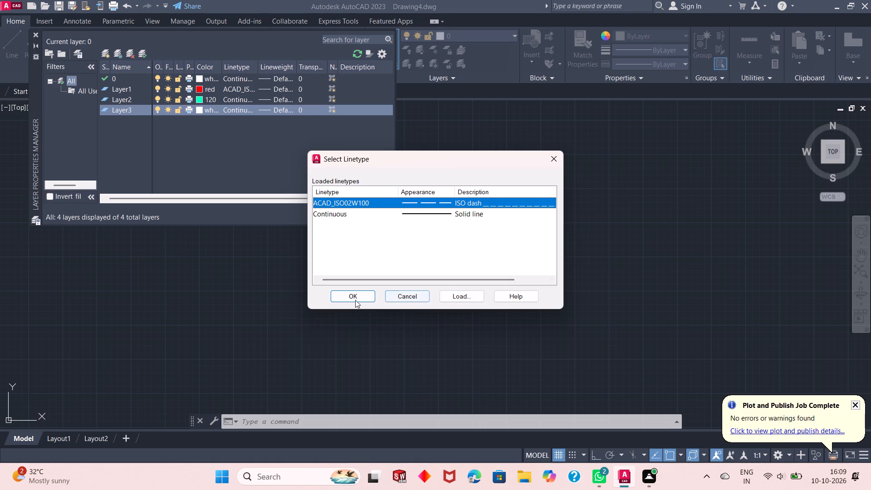
left_click(354, 295)
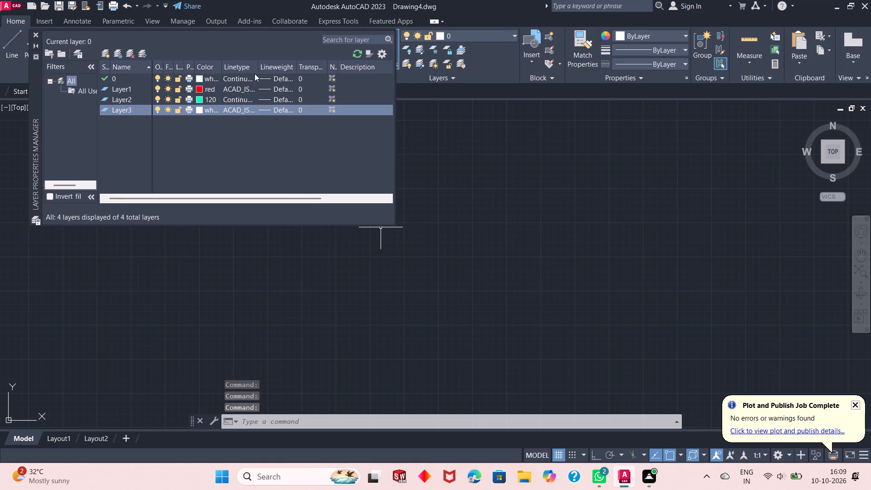
Make Layer3 the current layer and close the layer properties manager.
left_click(140, 55)
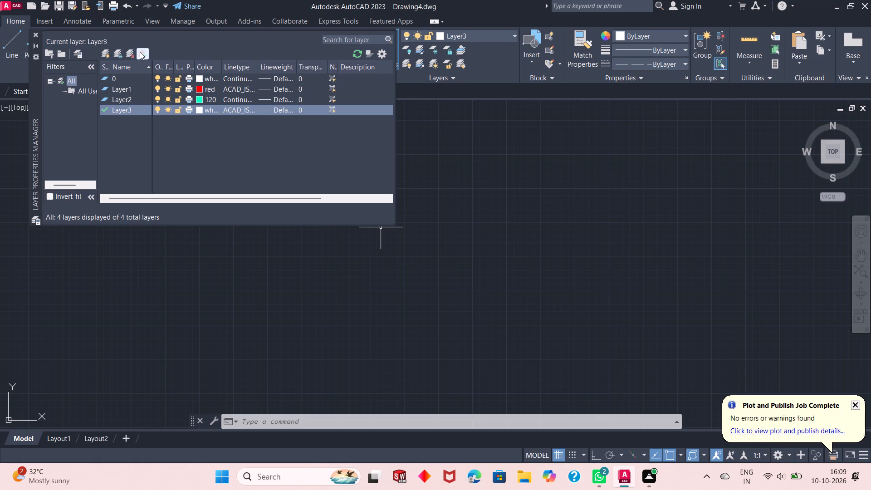
left_click(140, 58)
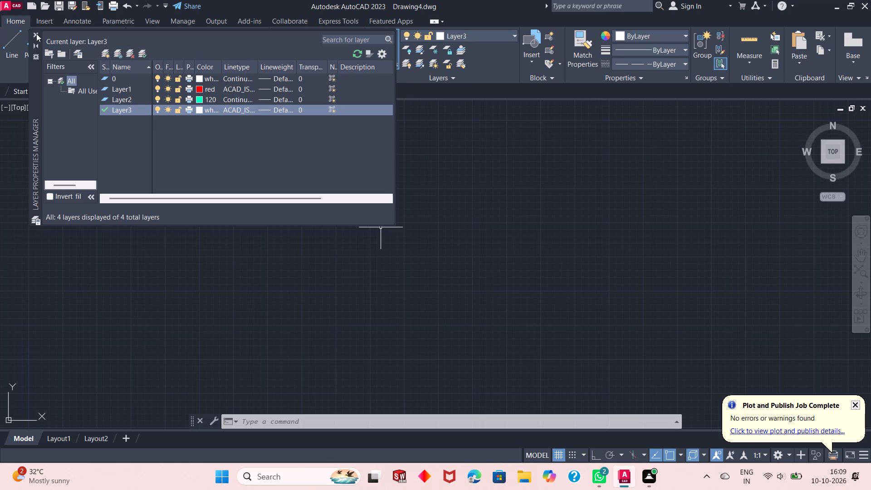
left_click(36, 32)
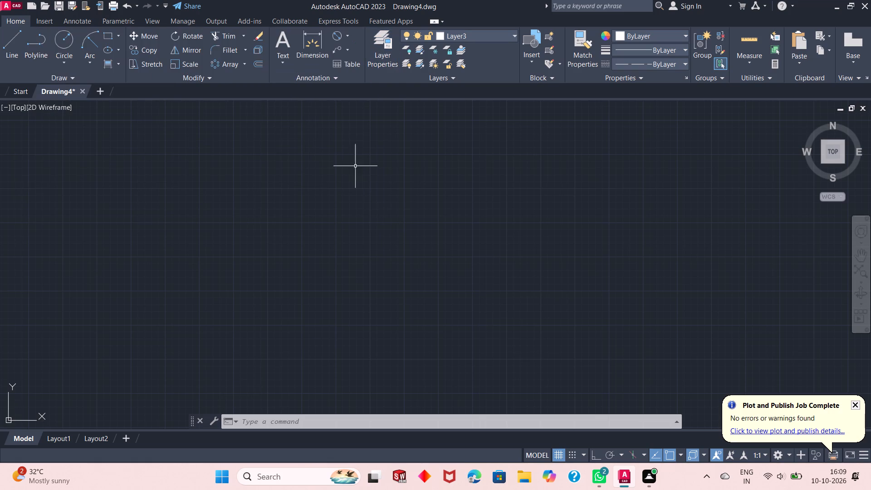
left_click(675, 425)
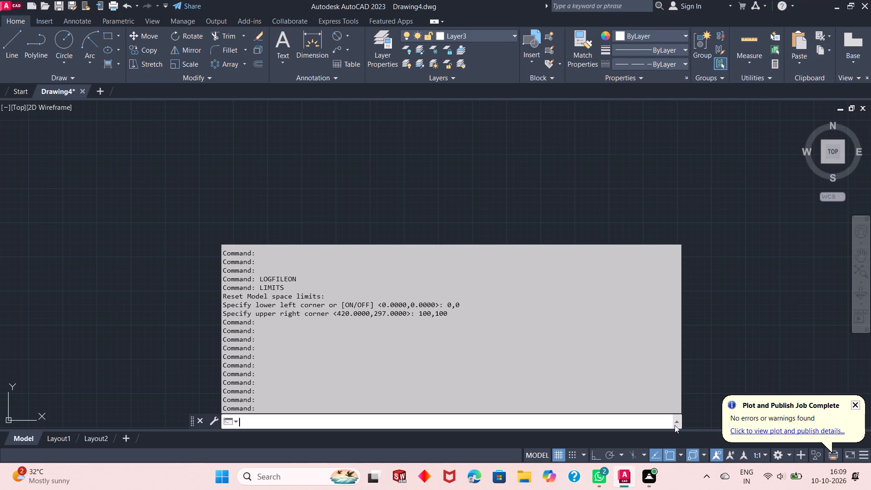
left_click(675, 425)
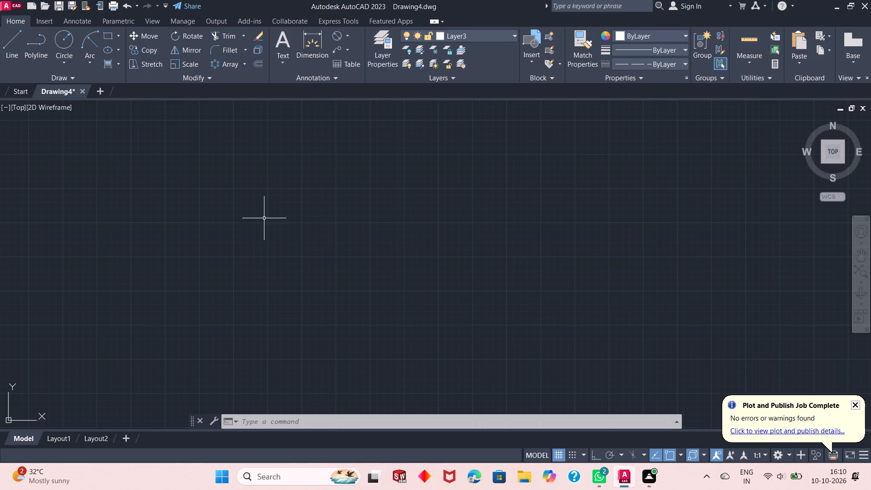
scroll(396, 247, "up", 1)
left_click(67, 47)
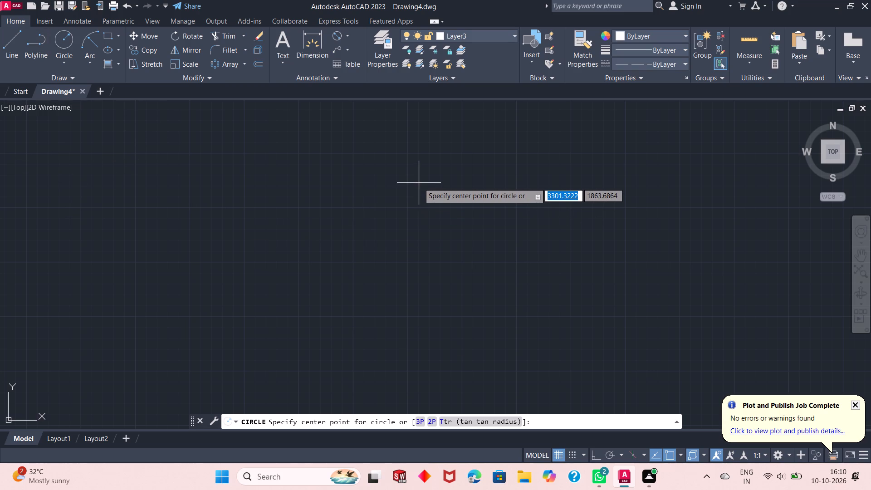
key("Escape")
Make layer 0 the current layer.
left_click(485, 37)
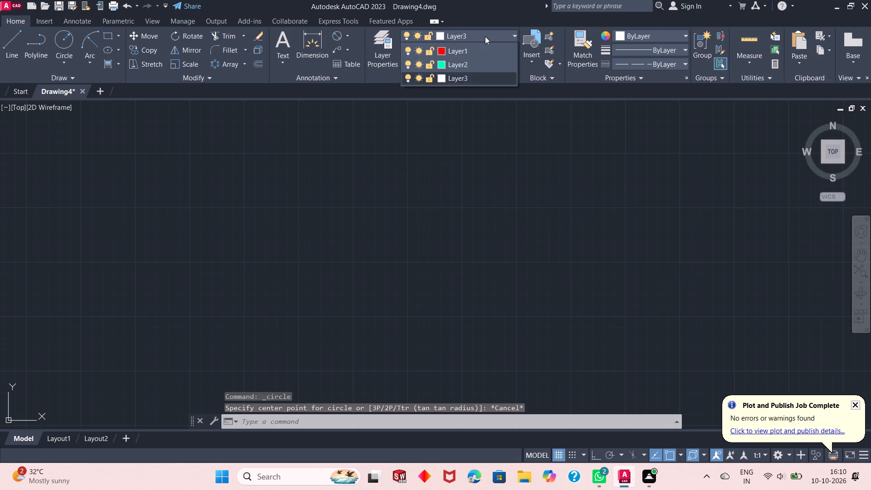
left_click(484, 48)
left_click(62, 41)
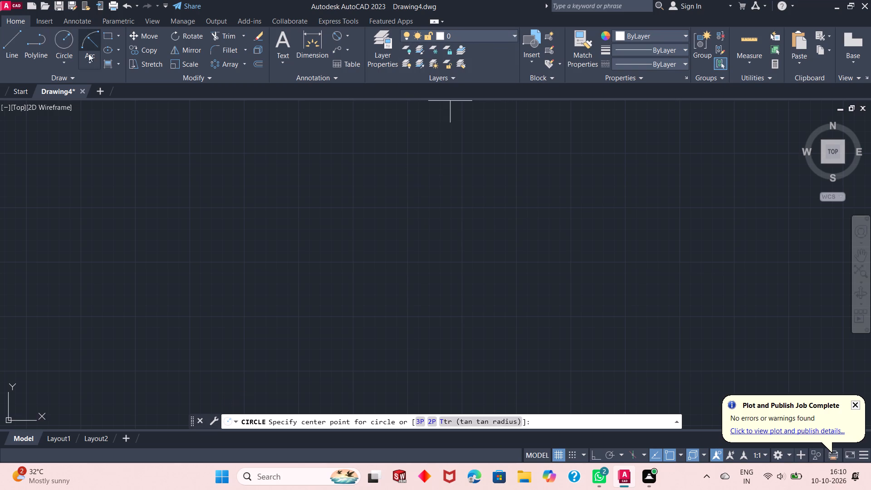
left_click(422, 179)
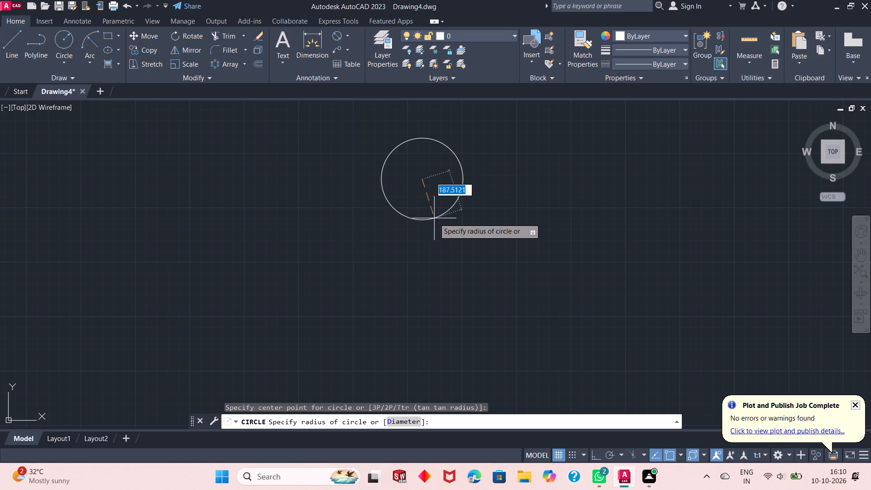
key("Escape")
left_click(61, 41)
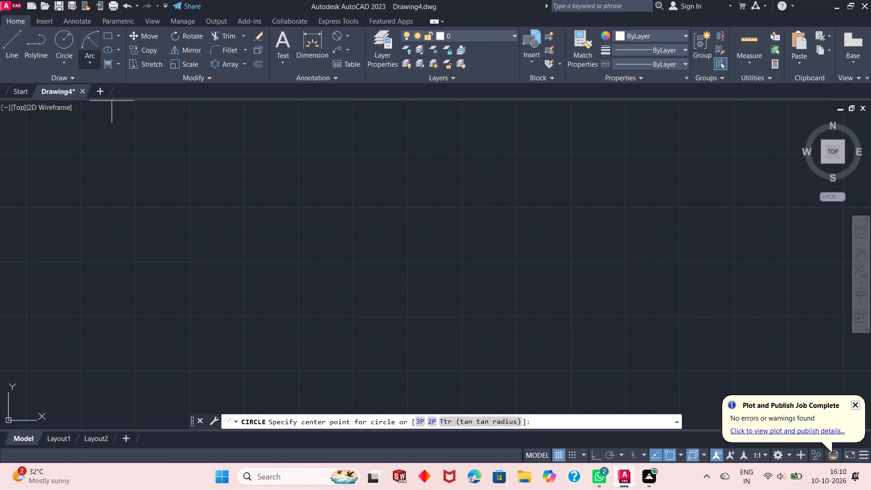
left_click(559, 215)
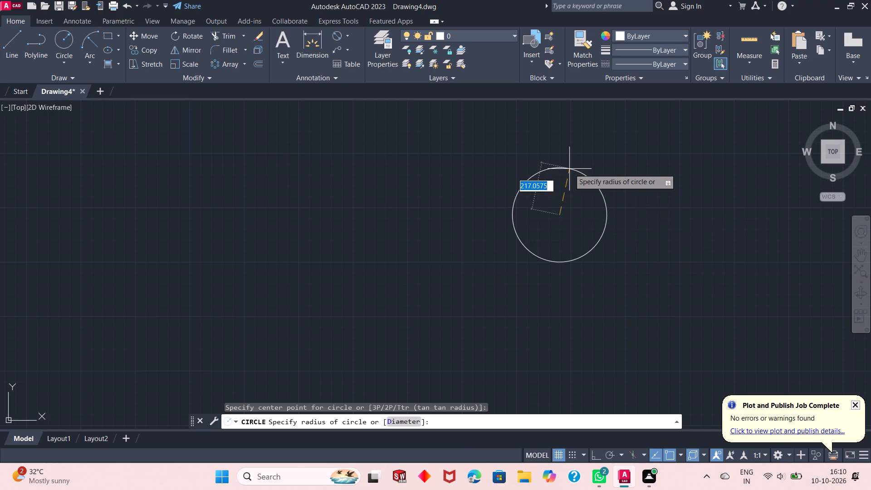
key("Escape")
Draw a circle by centre and diameter in empty drawing space, with a diameter of 49.5.
left_click(69, 60)
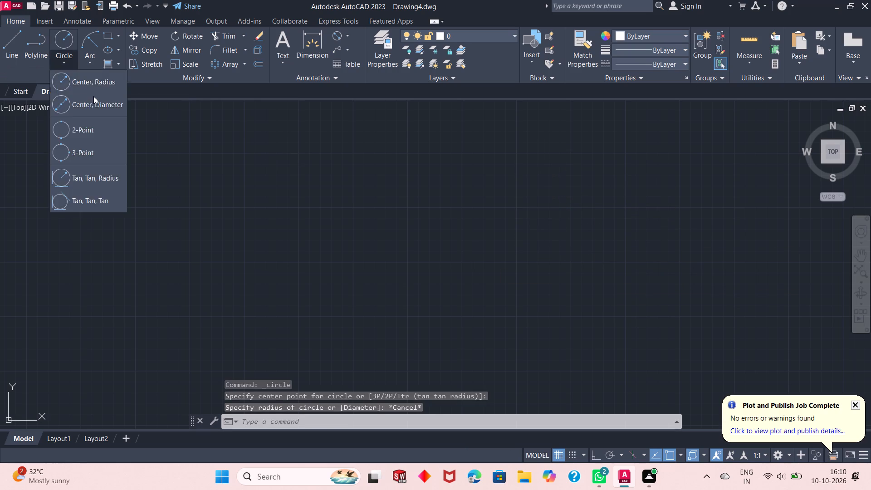
left_click(93, 100)
left_click(550, 214)
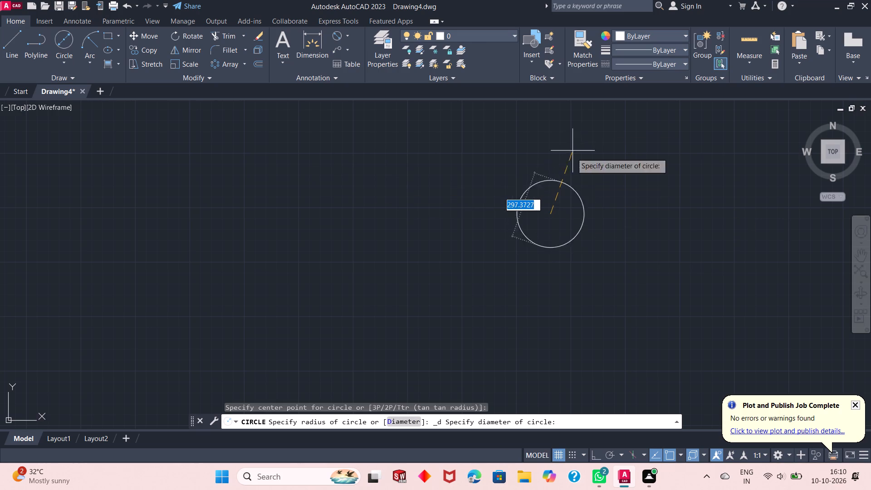
scroll(548, 209, "up", 5)
scroll(548, 209, "down", 1)
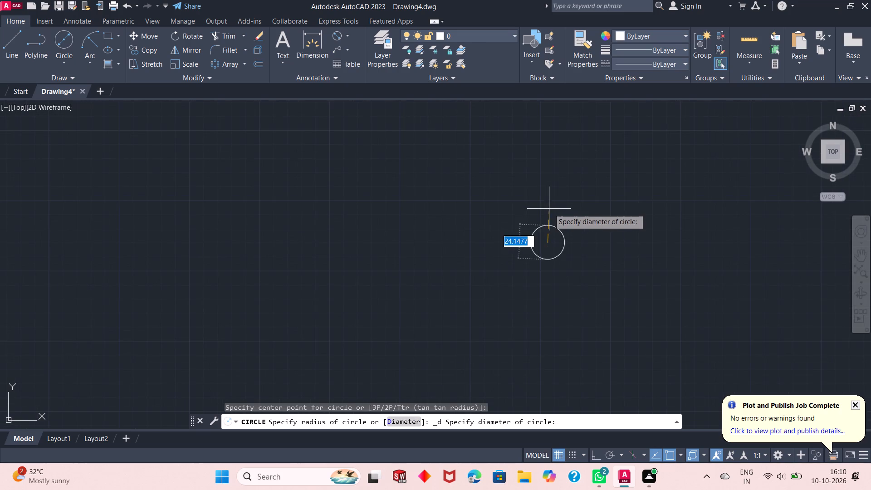
scroll(551, 238, "up", 2)
scroll(524, 262, "up", 3)
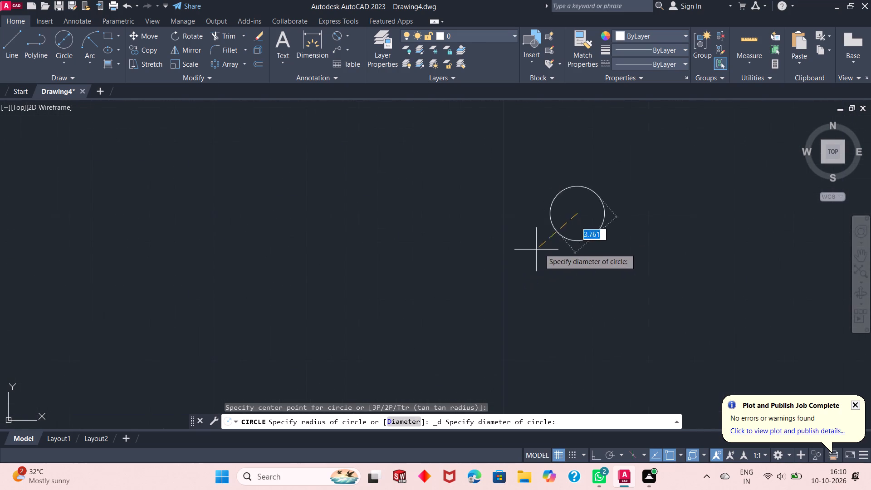
scroll(705, 181, "down", 2)
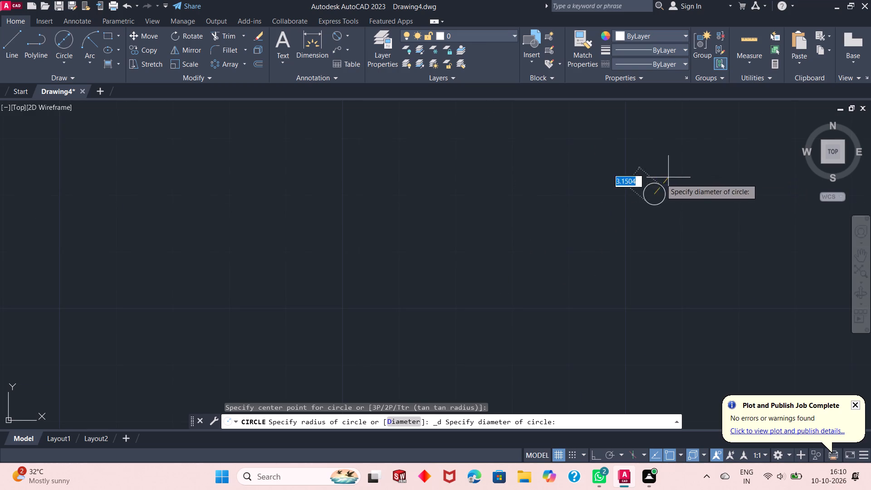
scroll(459, 262, "down", 3)
scroll(537, 238, "up", 1)
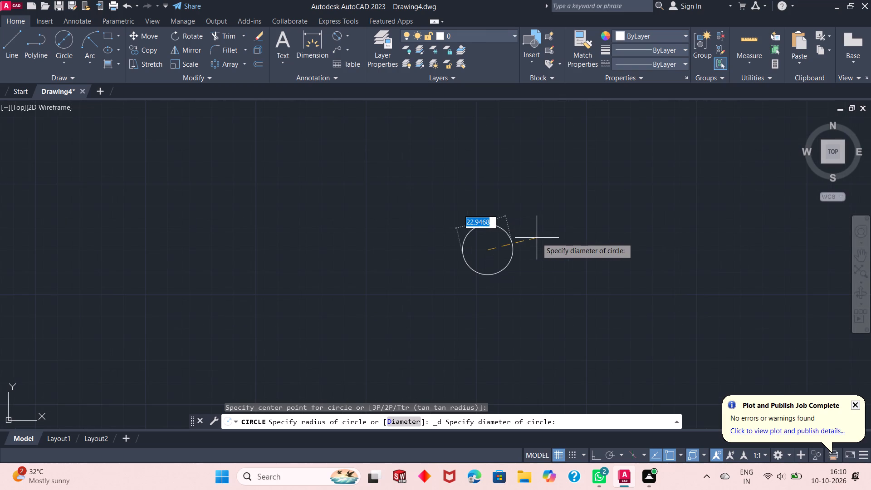
type("49.")
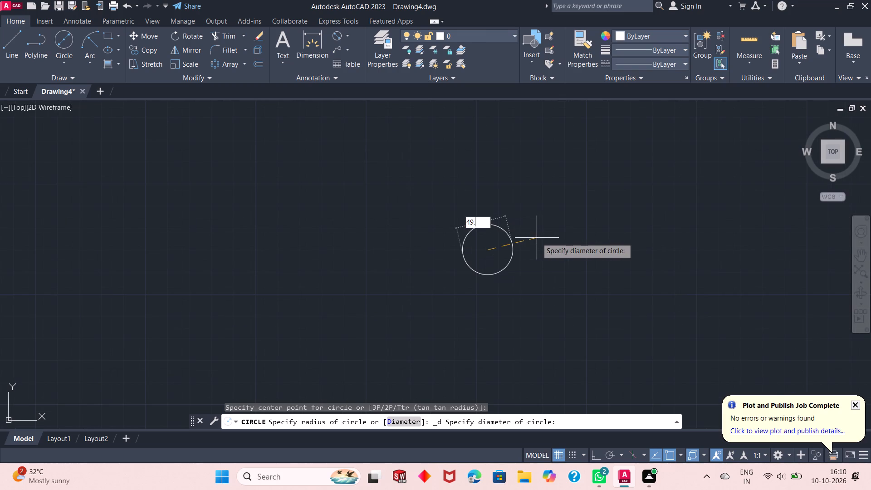
key("5")
key("Return")
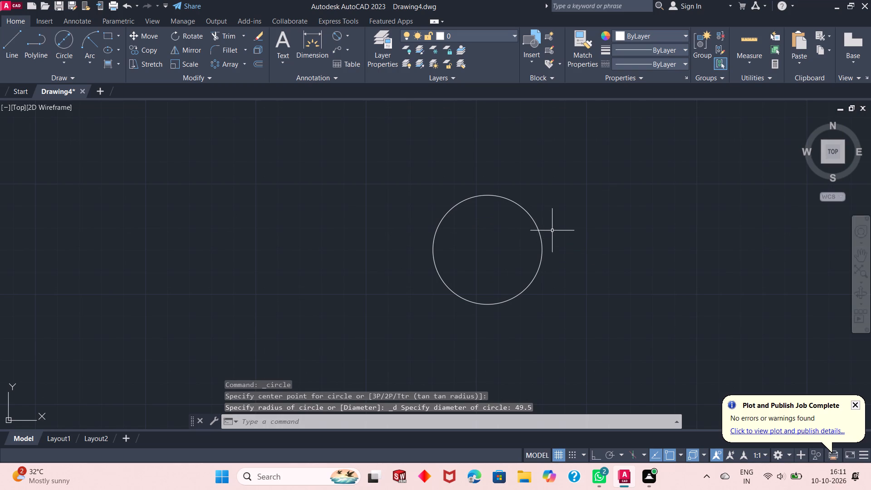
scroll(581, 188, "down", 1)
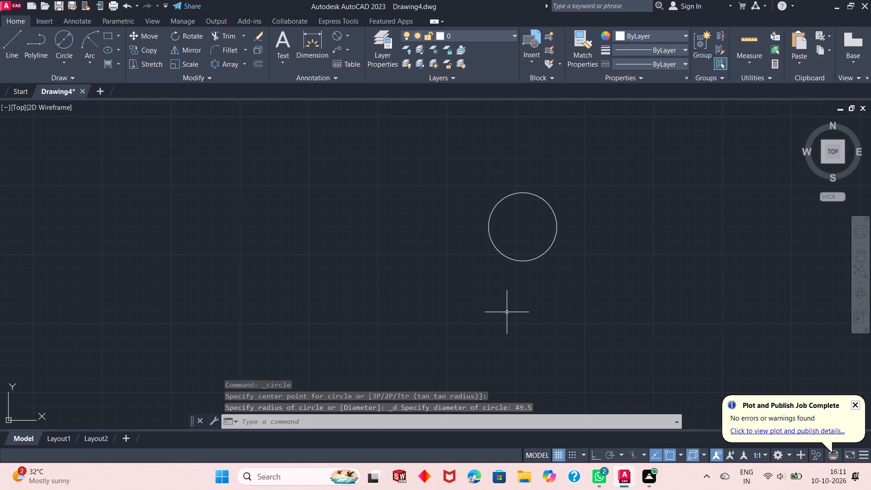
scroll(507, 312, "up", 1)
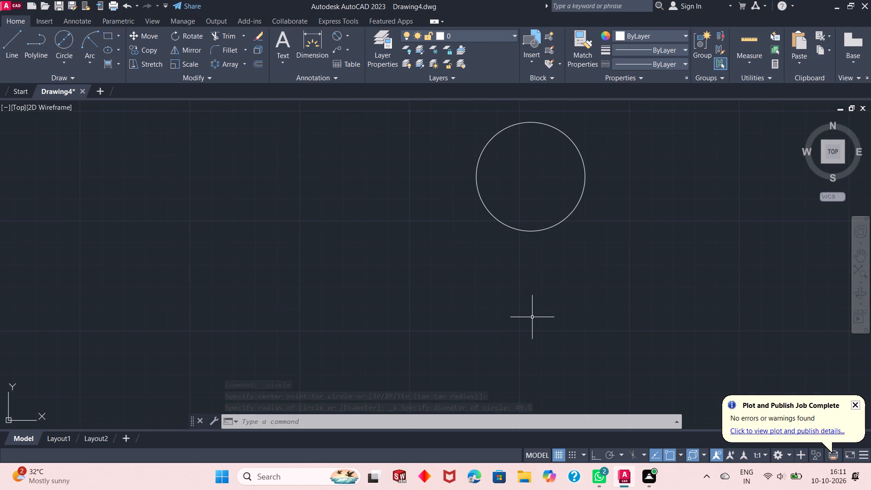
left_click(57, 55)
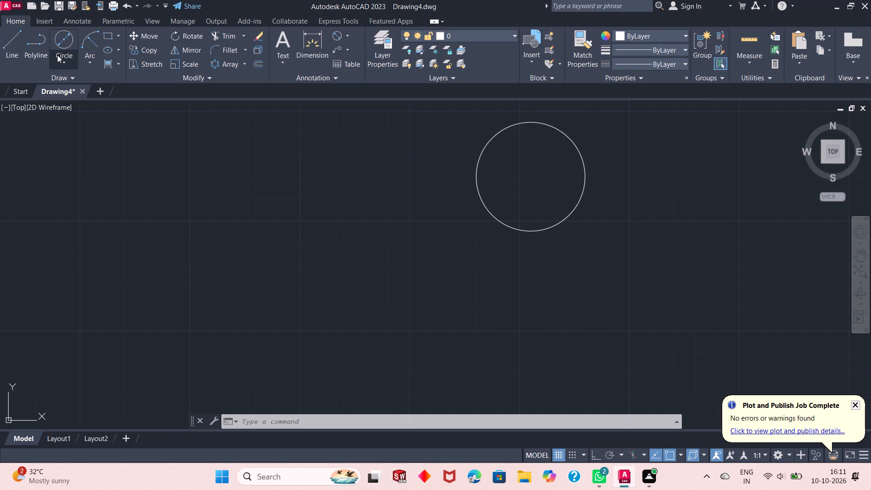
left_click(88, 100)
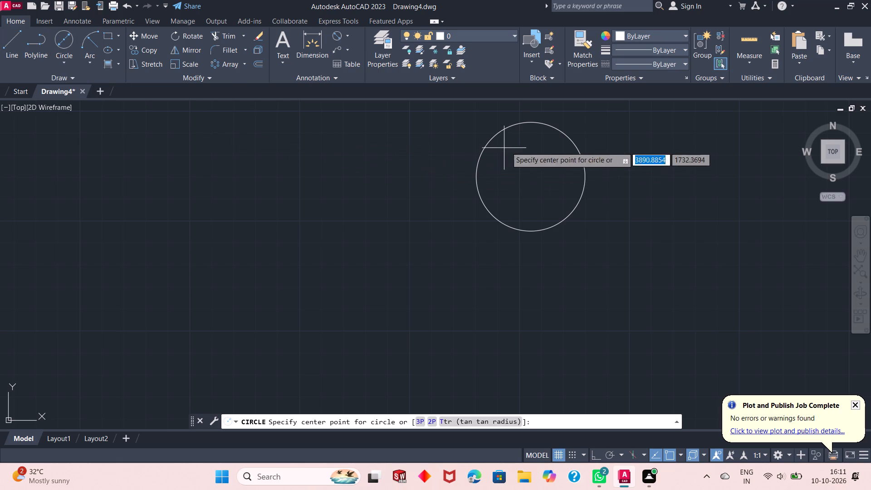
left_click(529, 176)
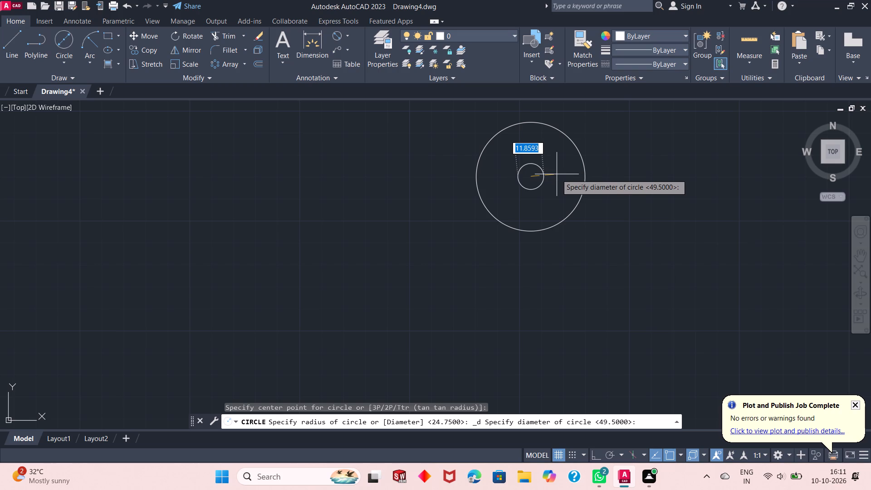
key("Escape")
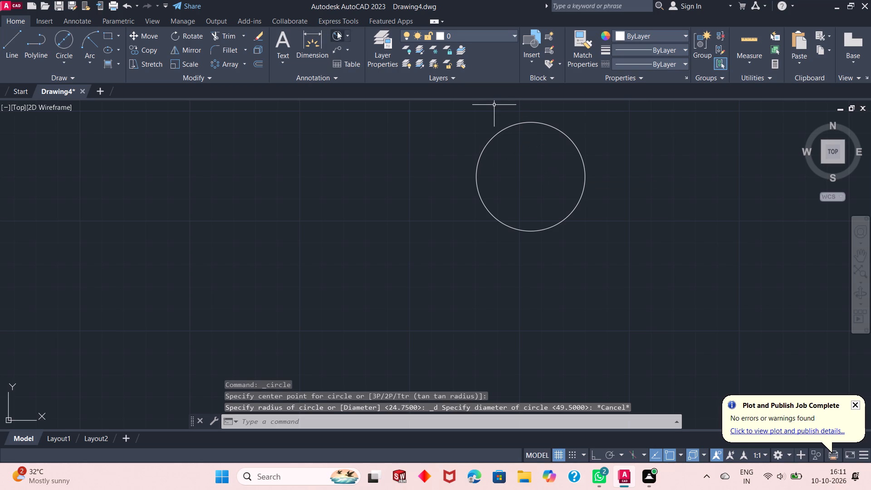
Make Layer3 current and draw a circle of diameter 30 concentric with the existing circle.
left_click(461, 34)
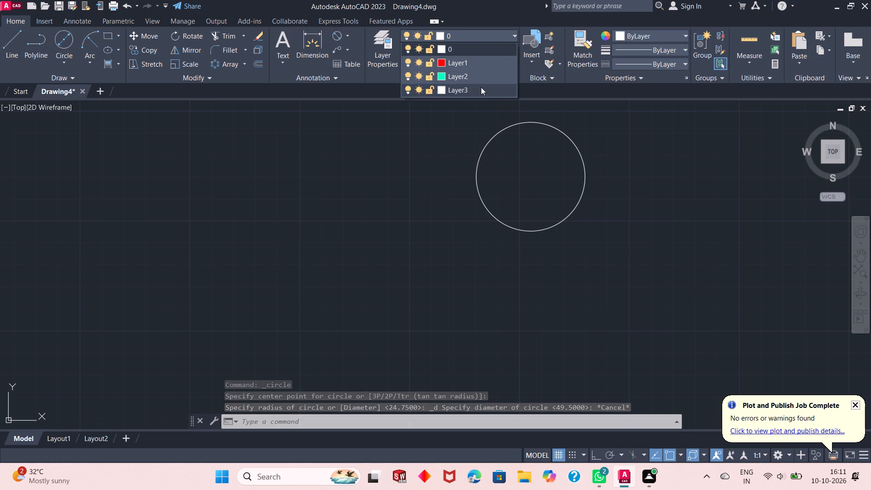
left_click(481, 87)
left_click(59, 45)
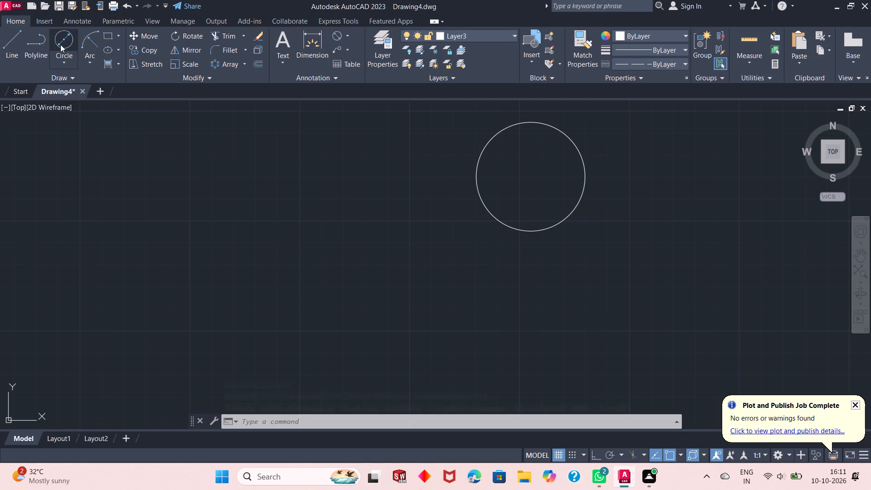
left_click(528, 175)
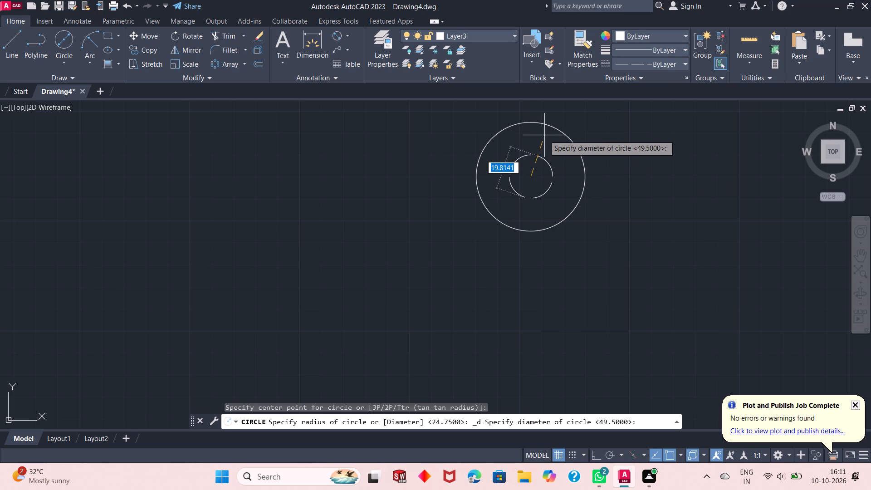
type("30")
key("Return")
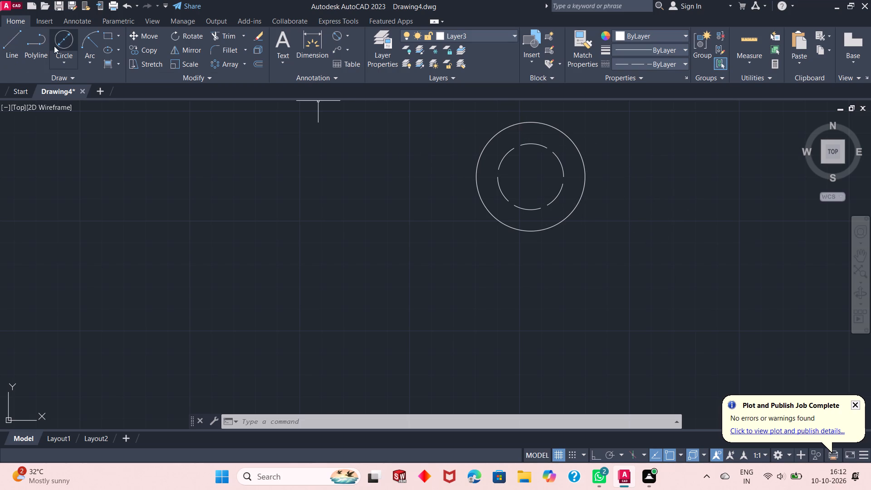
Make layer 0 current and draw a circle of diameter 4.5 centred on the dashed circle's right quadrant point.
left_click(485, 40)
left_click(486, 52)
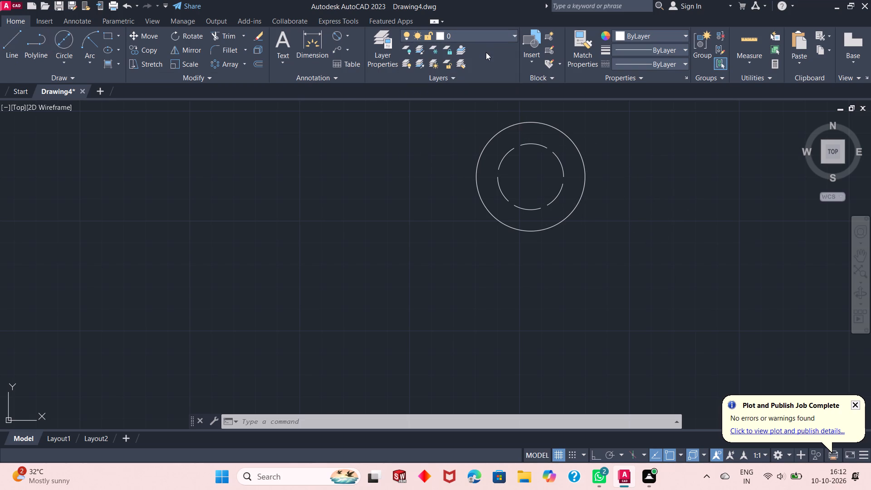
left_click(66, 56)
left_click(68, 33)
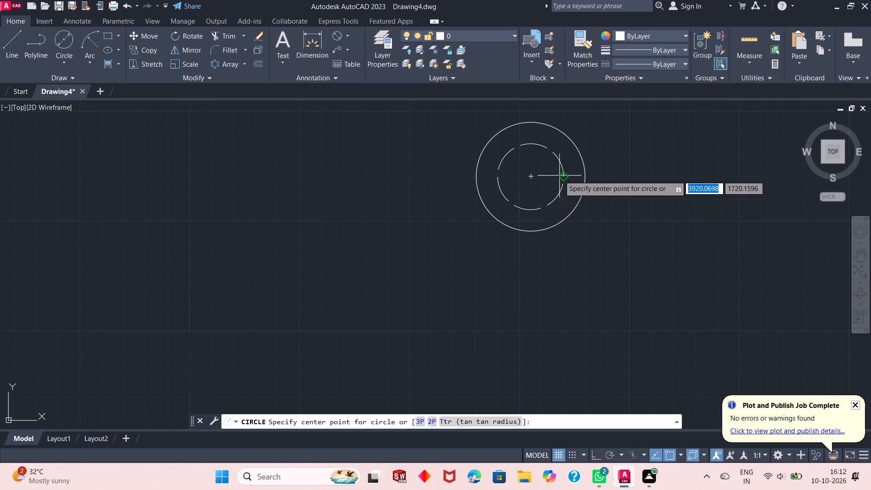
left_click(563, 176)
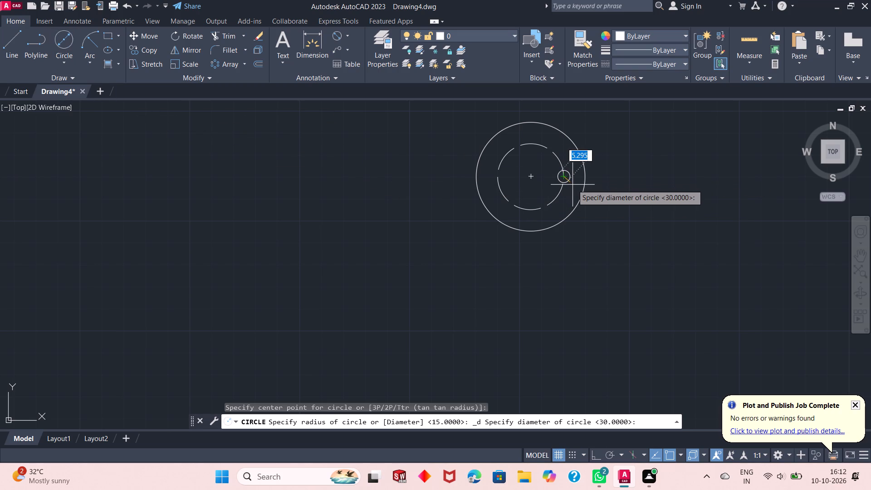
type("4.5")
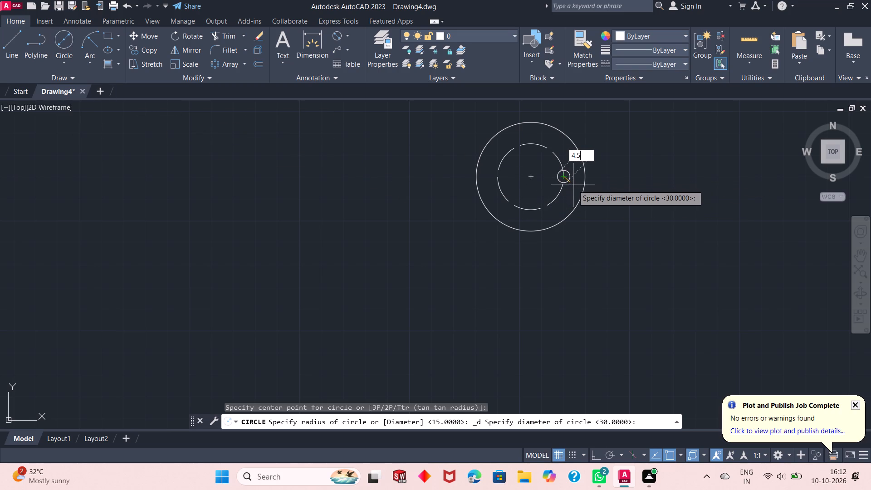
key("Return")
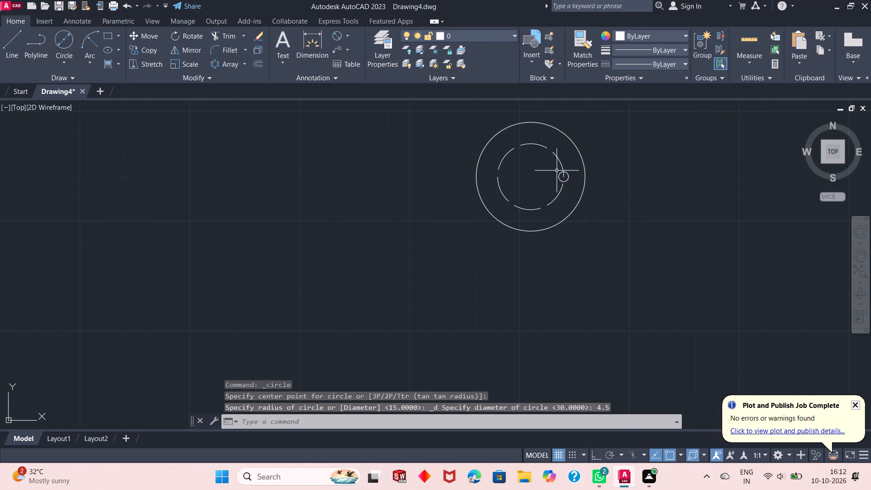
Create a polar array of the 4.5-diameter circle around the plate's centre with 5 items.
scroll(557, 166, "up", 1)
scroll(541, 216, "down", 1)
scroll(546, 191, "up", 1)
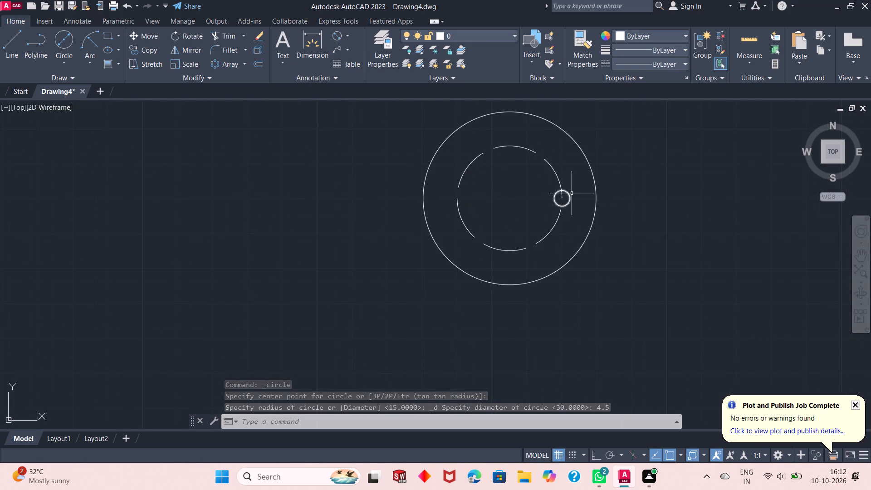
left_click(568, 205)
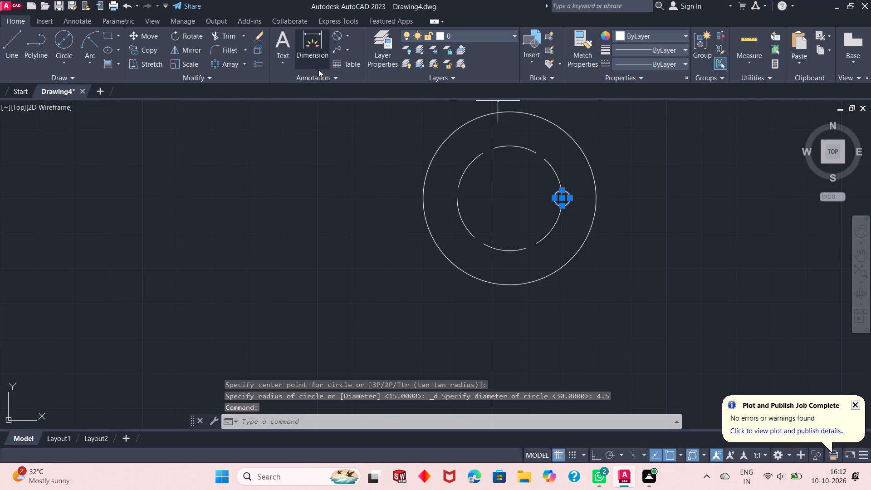
left_click(225, 67)
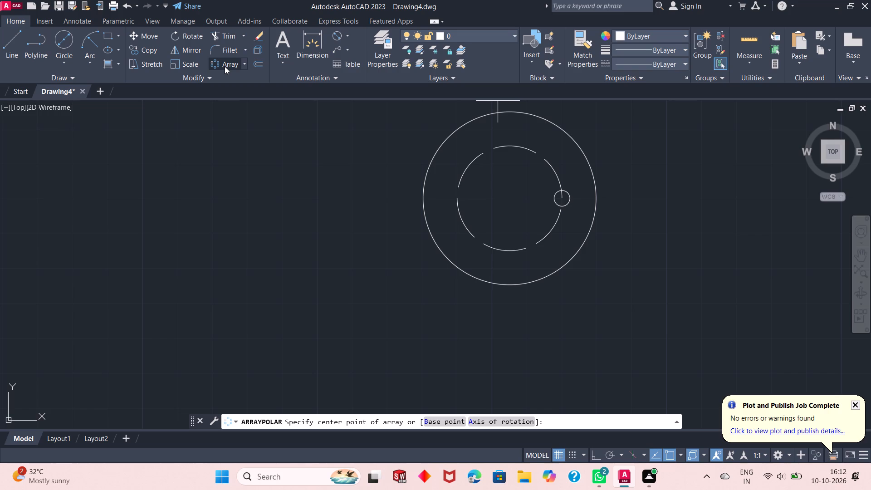
left_click(224, 67)
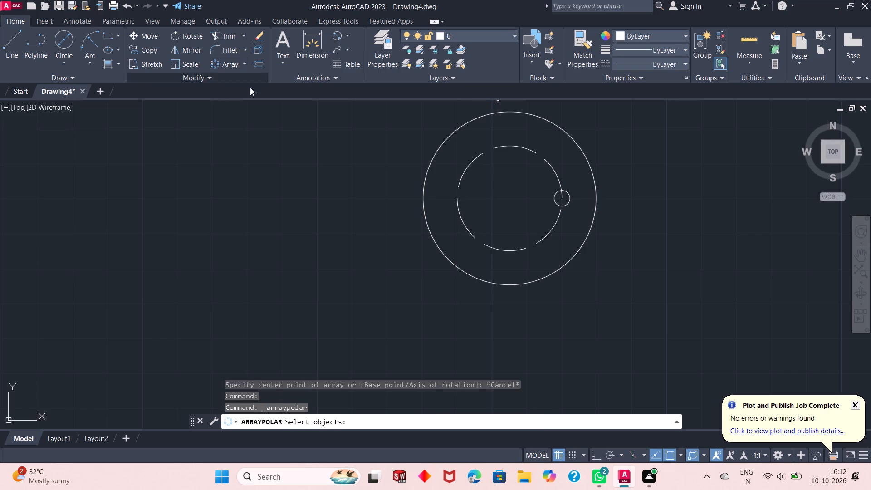
left_click(553, 201)
key("space")
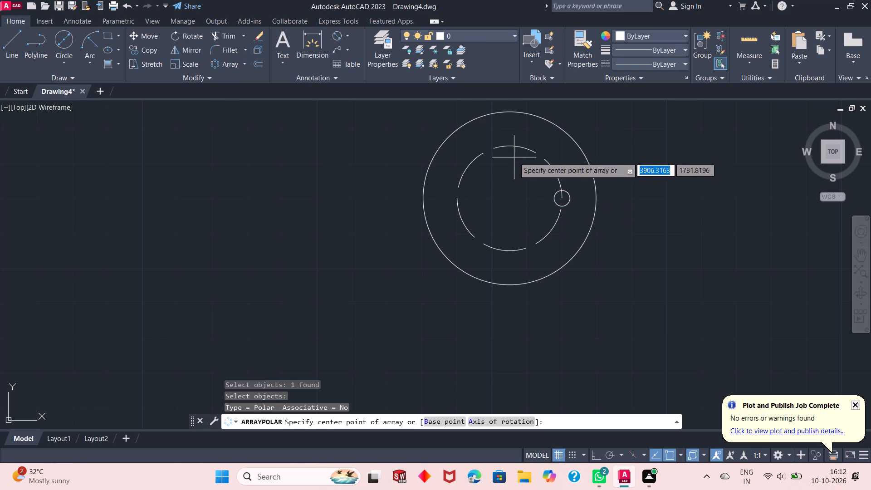
left_click(508, 201)
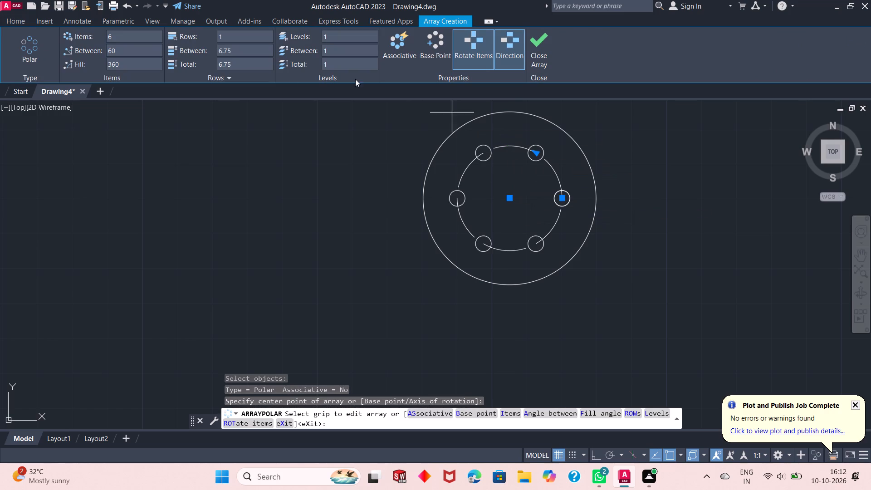
left_click(134, 37)
key("5")
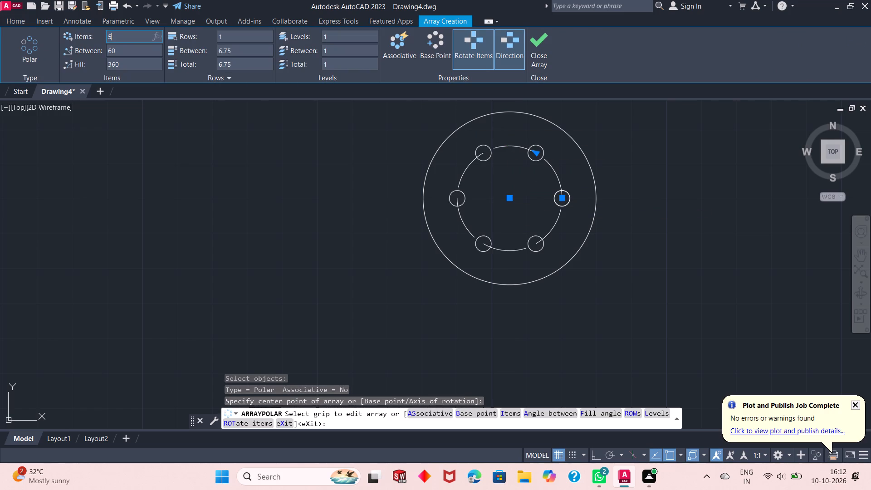
key("Return")
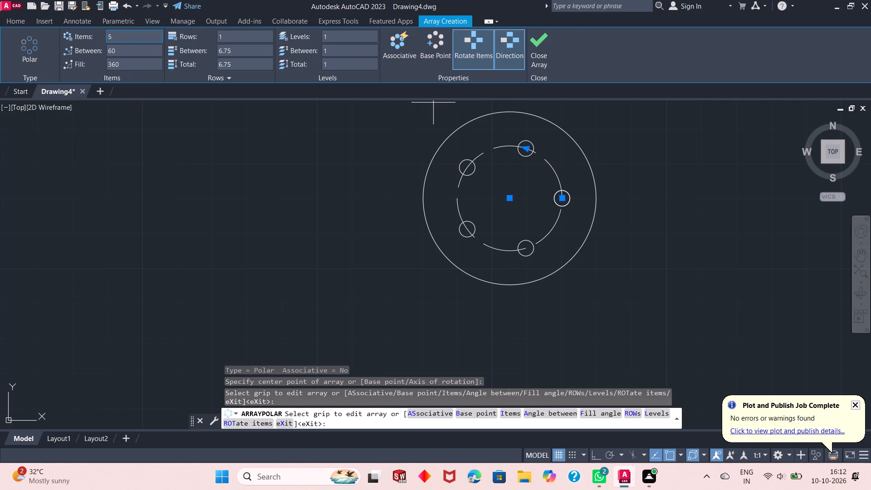
left_click(541, 62)
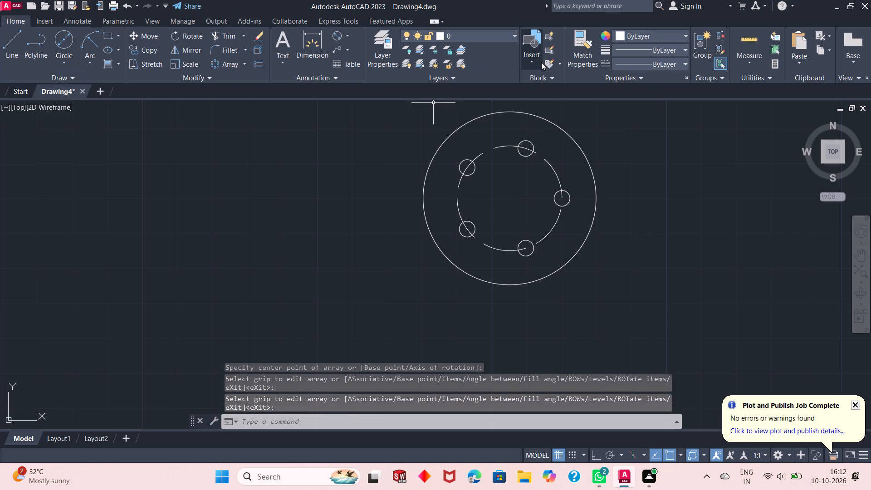
Draw a circle of diameter 23 concentric with the plate's outer circle, inside the ring of holes.
scroll(542, 214, "down", 1)
scroll(580, 178, "up", 1)
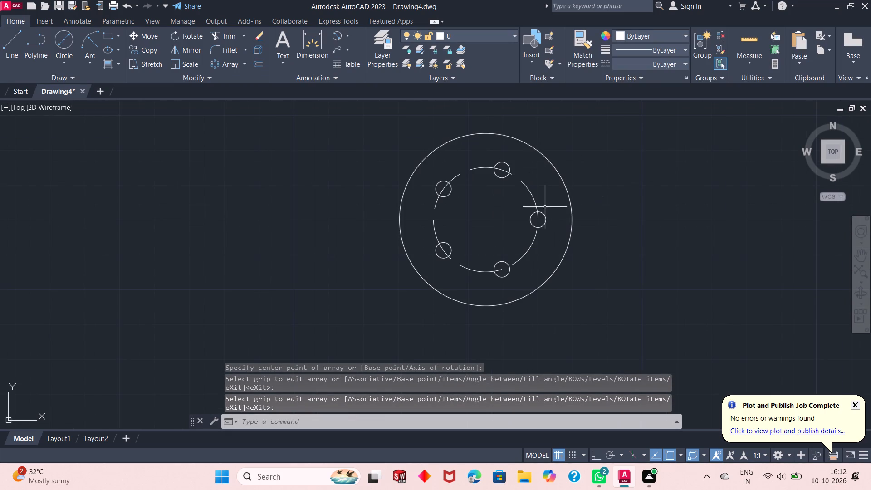
scroll(581, 209, "down", 1)
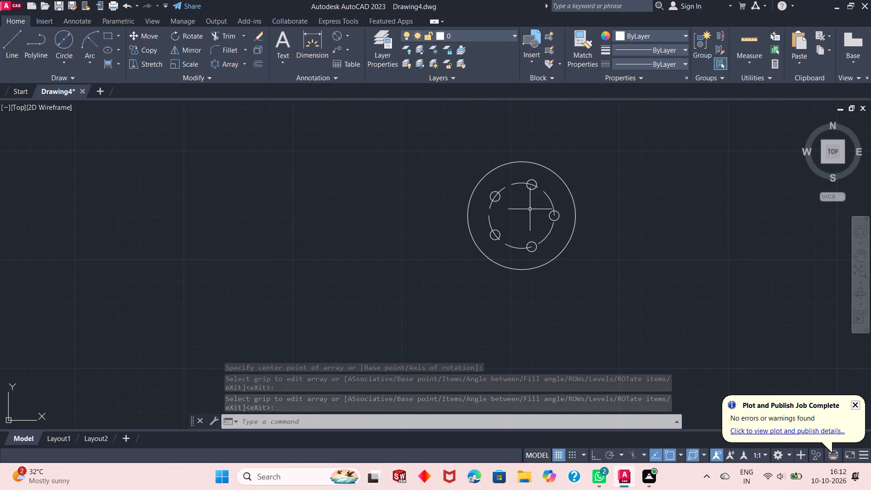
scroll(528, 209, "up", 1)
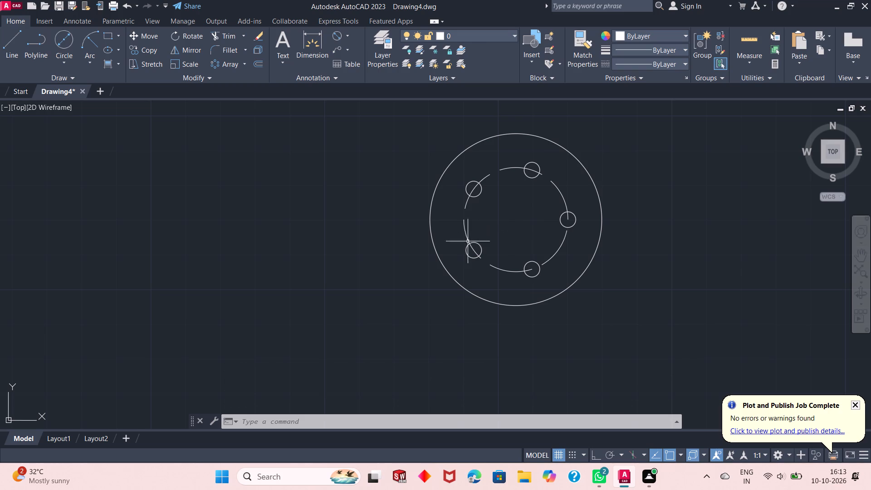
left_click(64, 60)
left_click(78, 100)
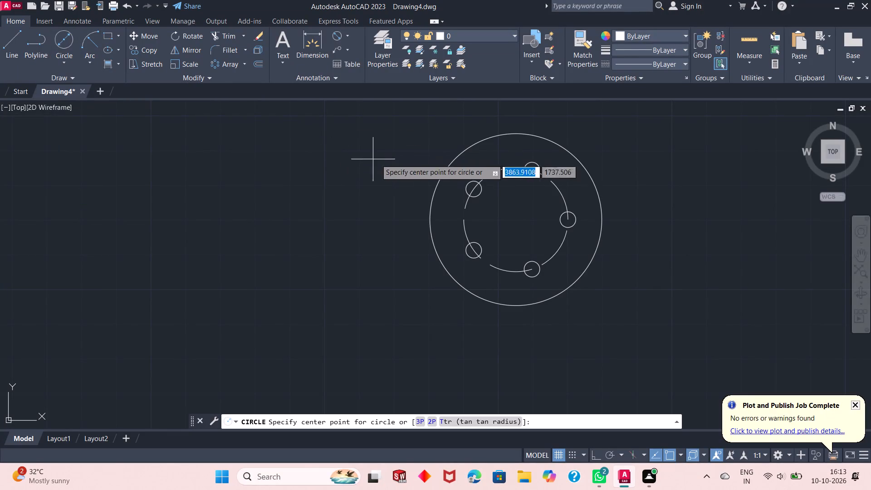
left_click(516, 222)
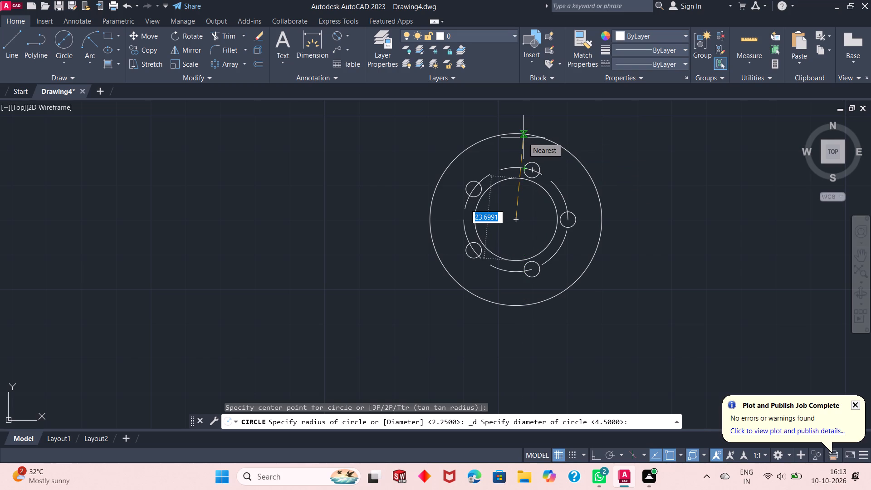
type("23")
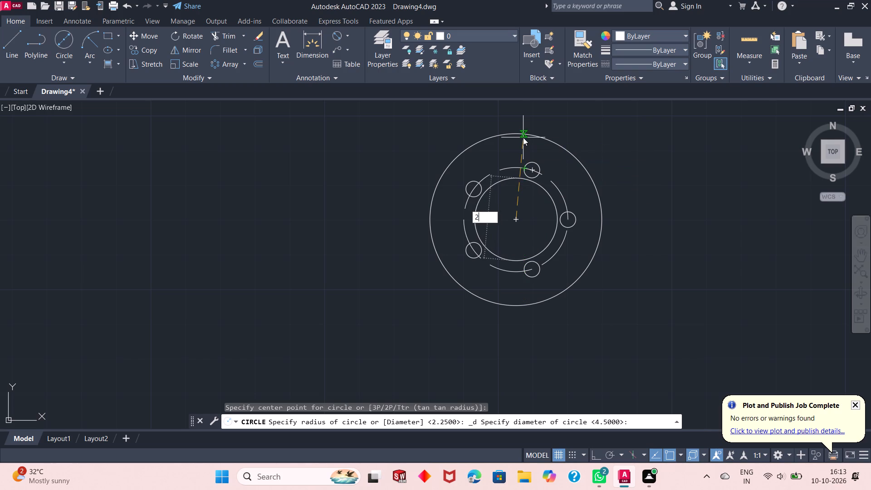
key("Return")
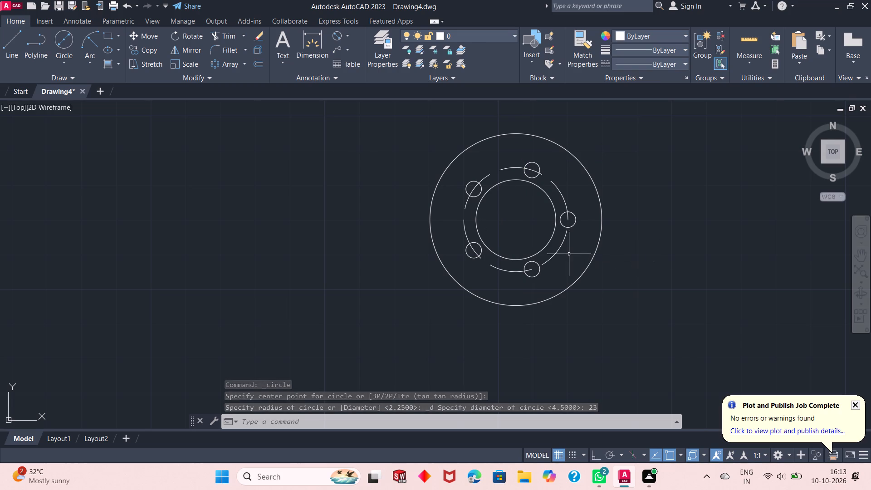
Make Layer1 current and, with Ortho on, draw a horizontal line 67.5 long leftward from the plate's centre.
scroll(569, 254, "down", 1)
scroll(586, 220, "down", 1)
scroll(524, 271, "up", 1)
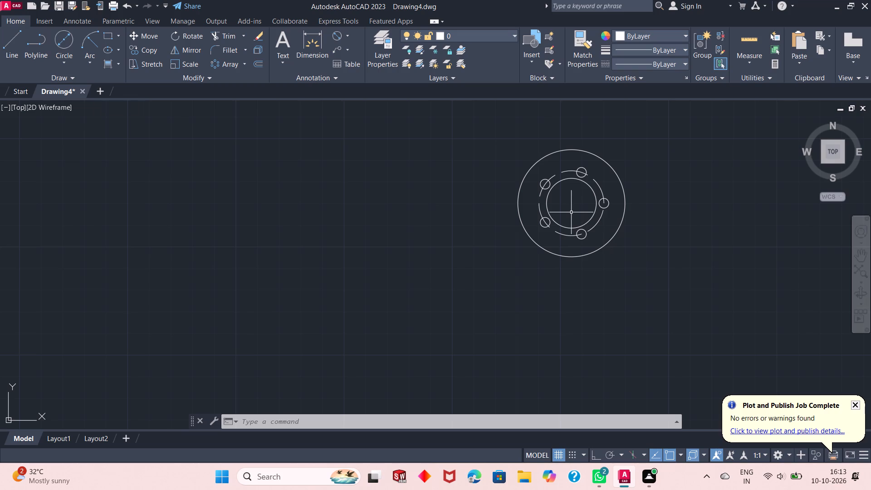
left_click(13, 45)
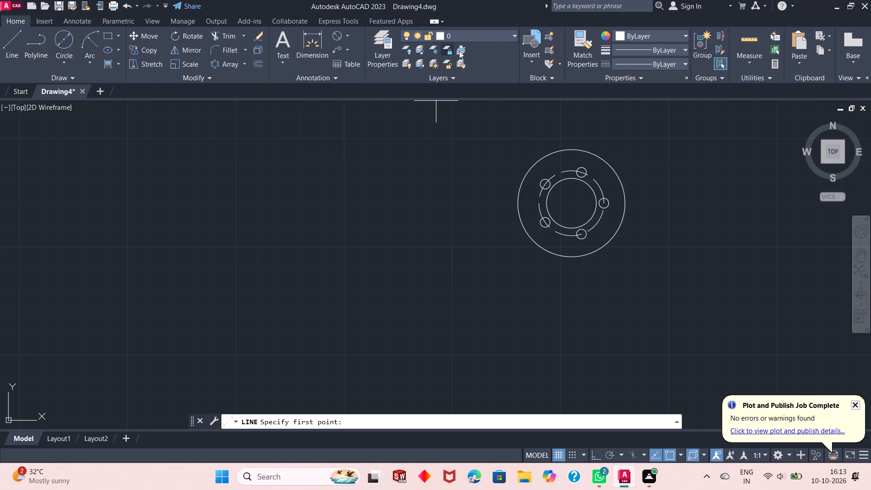
left_click(492, 39)
left_click(485, 66)
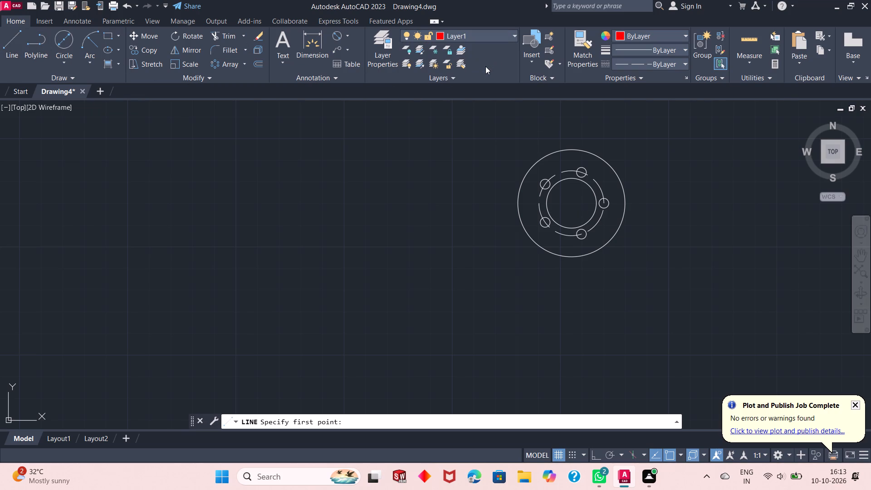
left_click(573, 206)
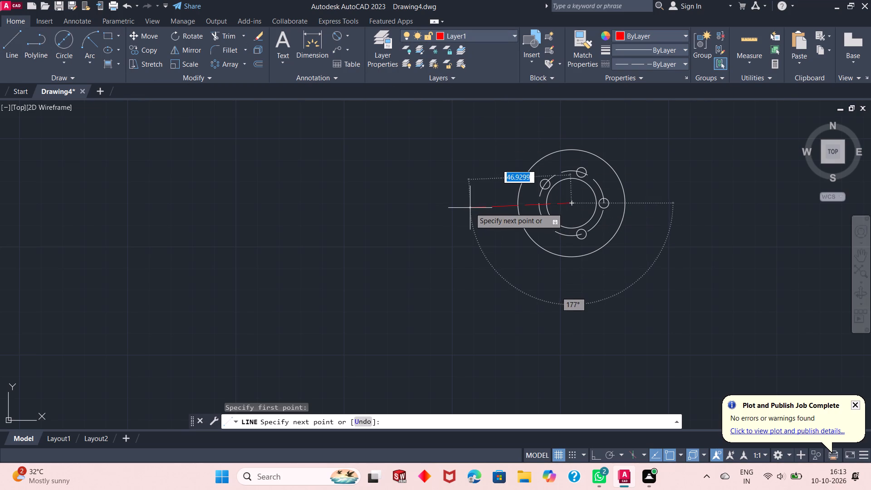
key("F8")
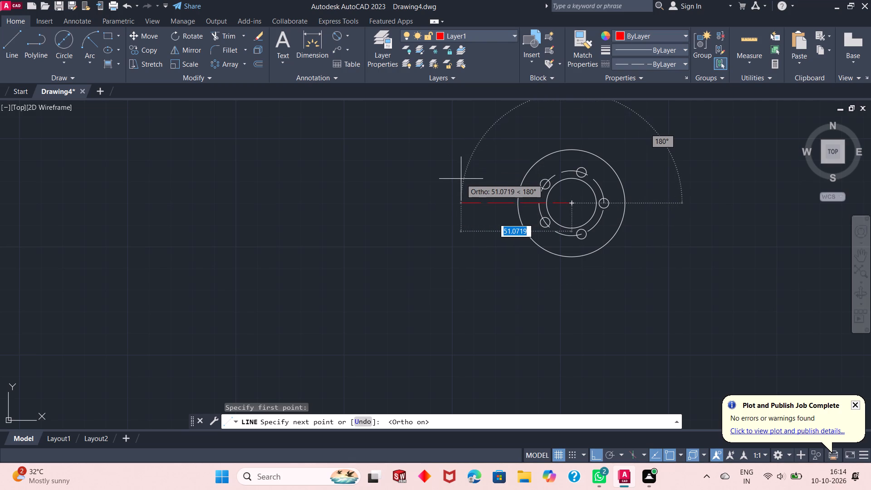
type("67.5")
key("Return")
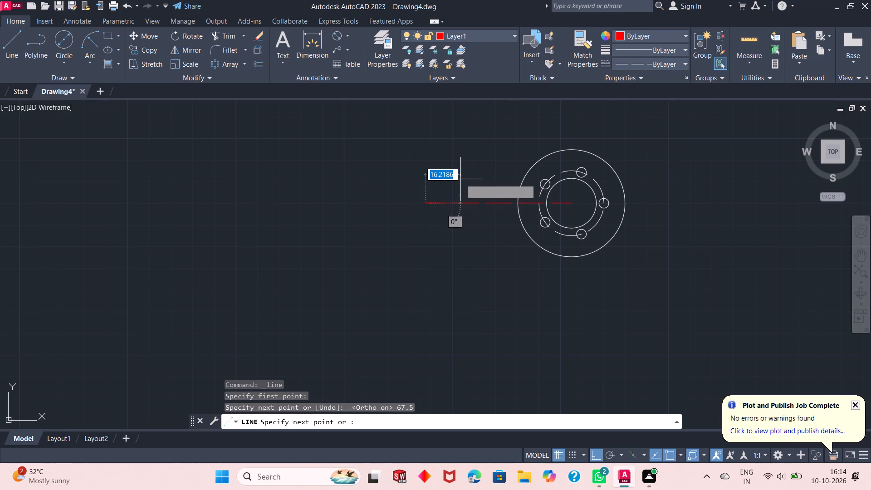
key("Escape")
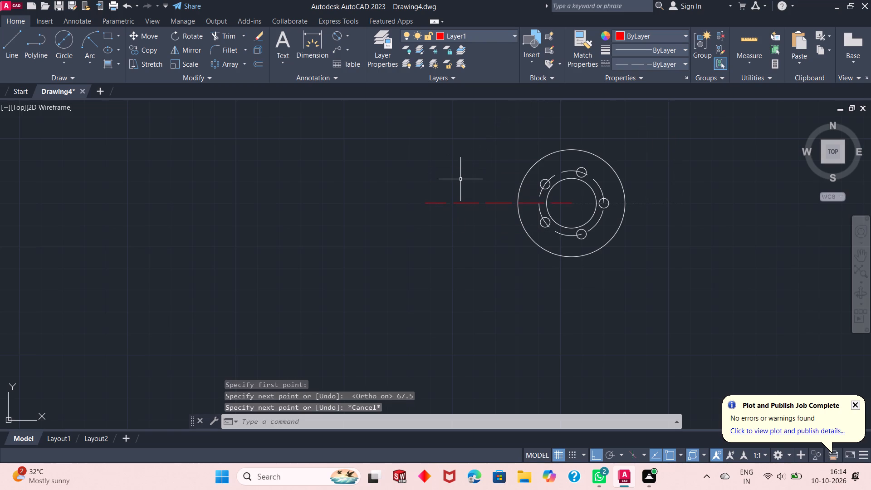
Make layer 0 current and draw a circle of radius 39 centred on the red line's free left end.
left_click(64, 54)
left_click(77, 83)
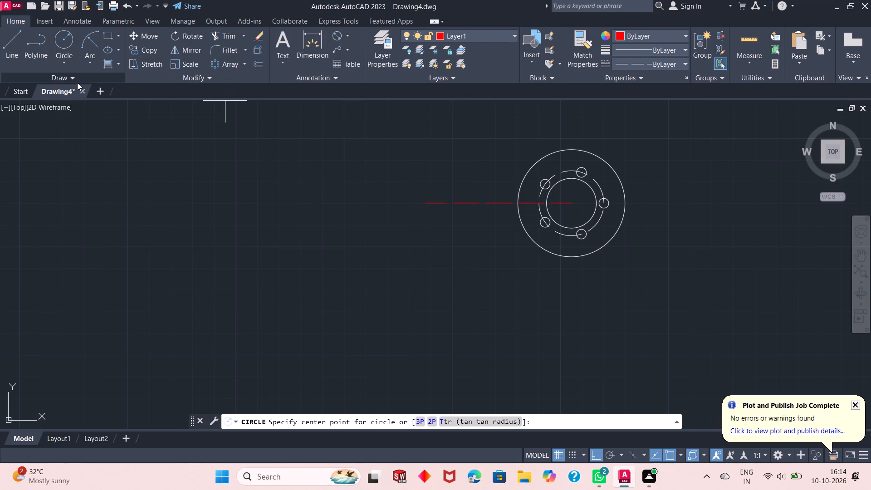
left_click(493, 39)
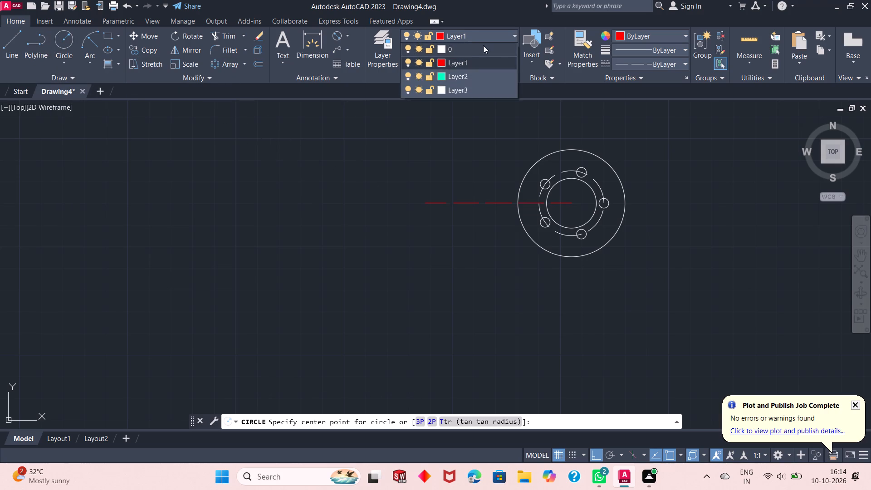
left_click(476, 48)
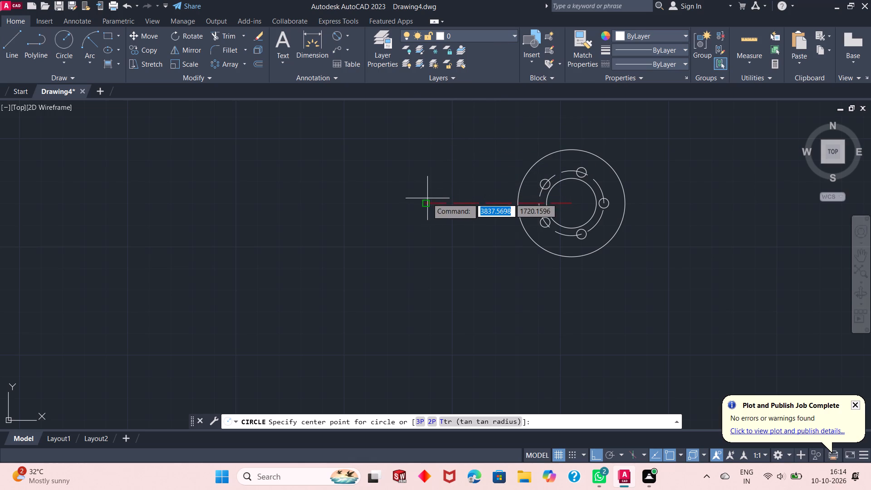
left_click(425, 203)
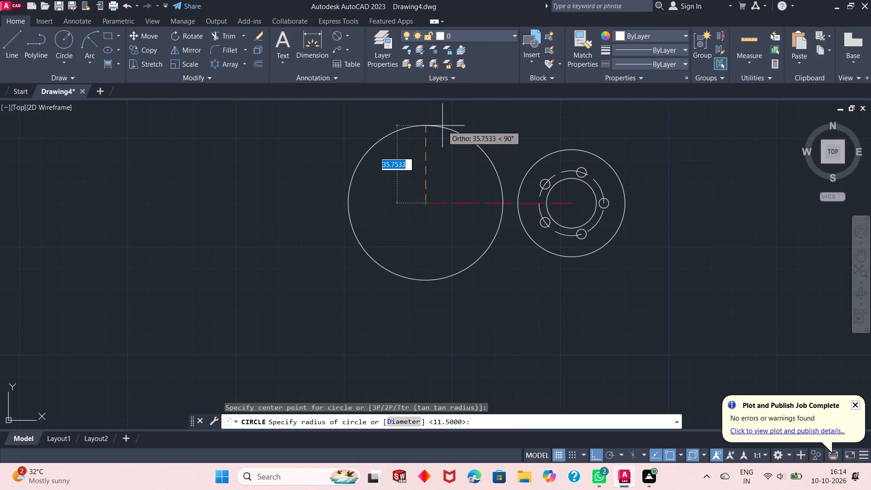
type("39")
key("Return")
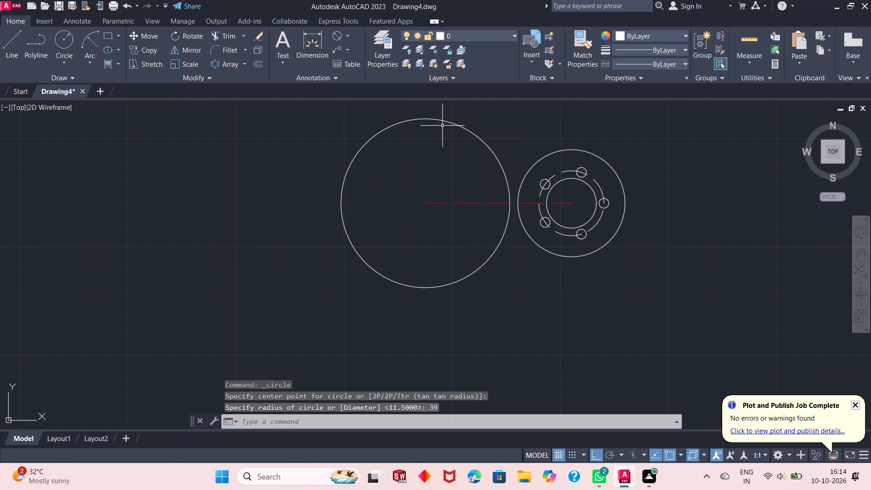
Draw a circle of radius 10.5 concentric with the radius 39 circle.
scroll(528, 211, "down", 1)
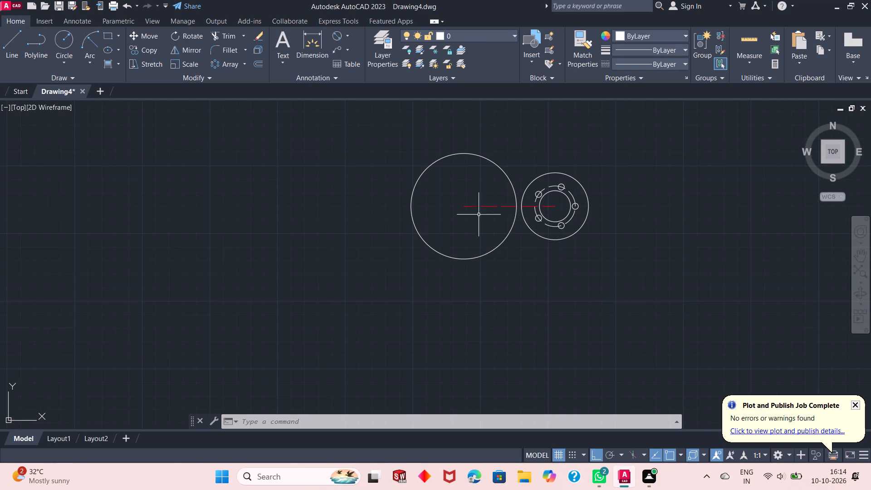
left_click(64, 43)
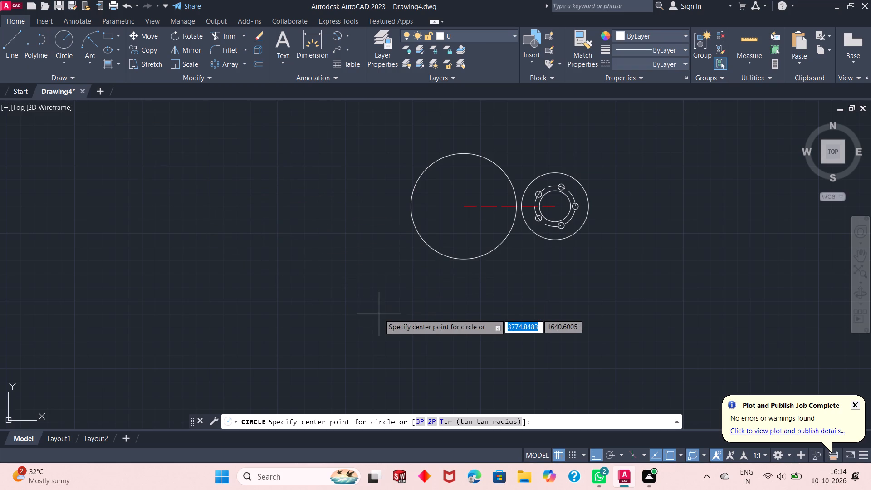
left_click(463, 207)
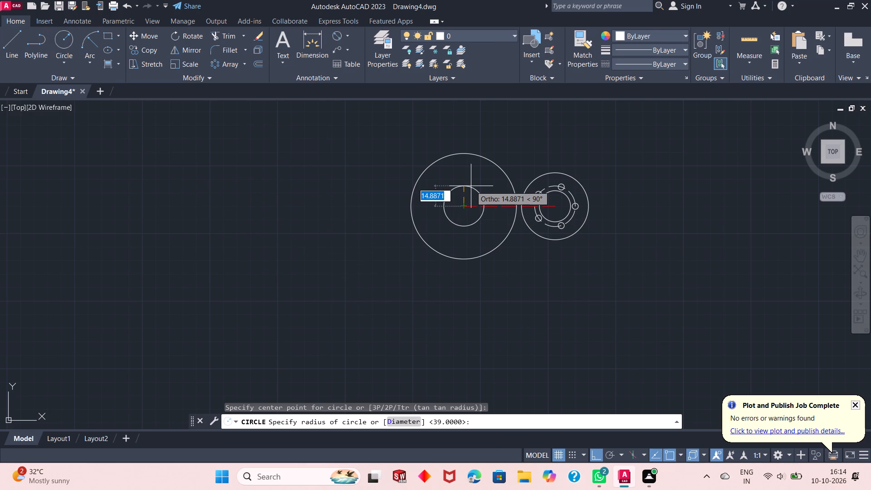
type("10.5")
key("Return")
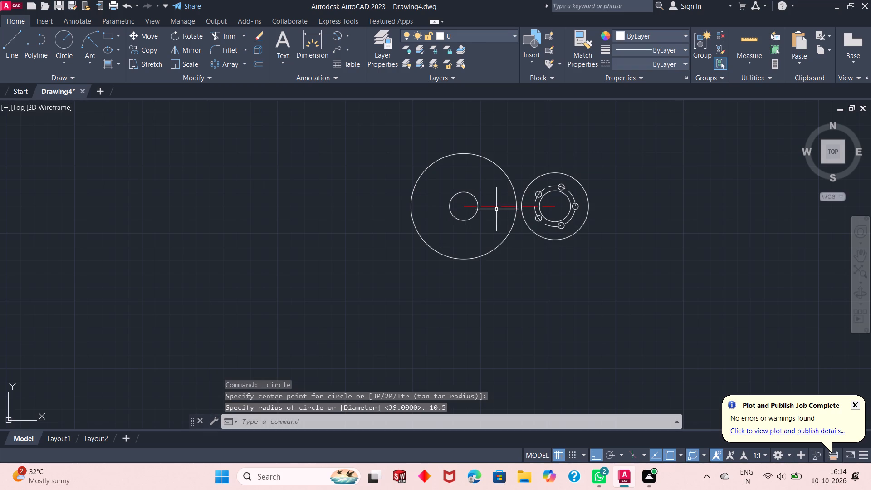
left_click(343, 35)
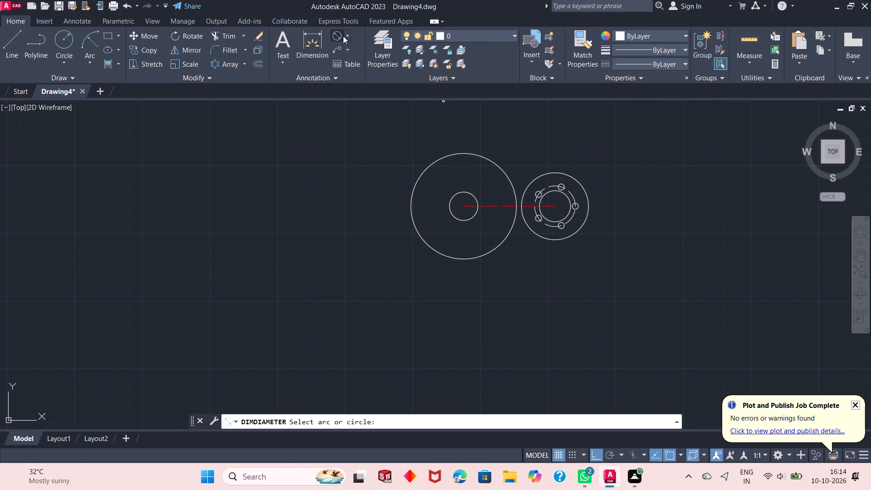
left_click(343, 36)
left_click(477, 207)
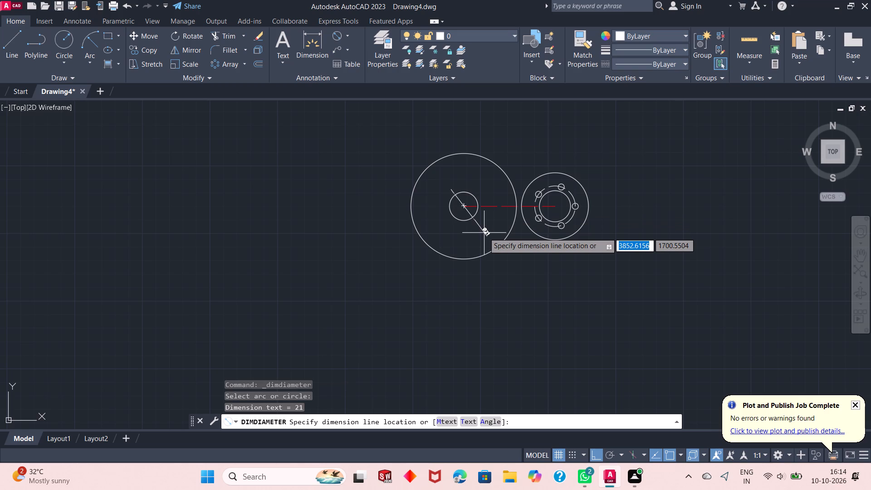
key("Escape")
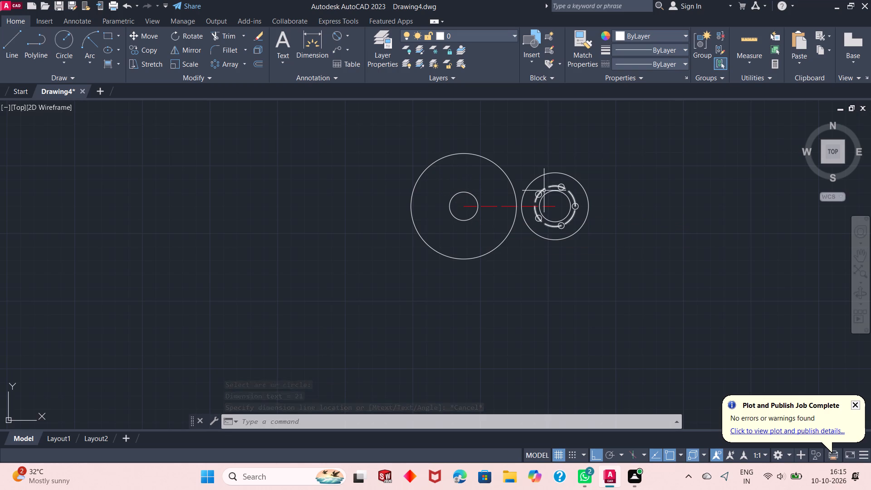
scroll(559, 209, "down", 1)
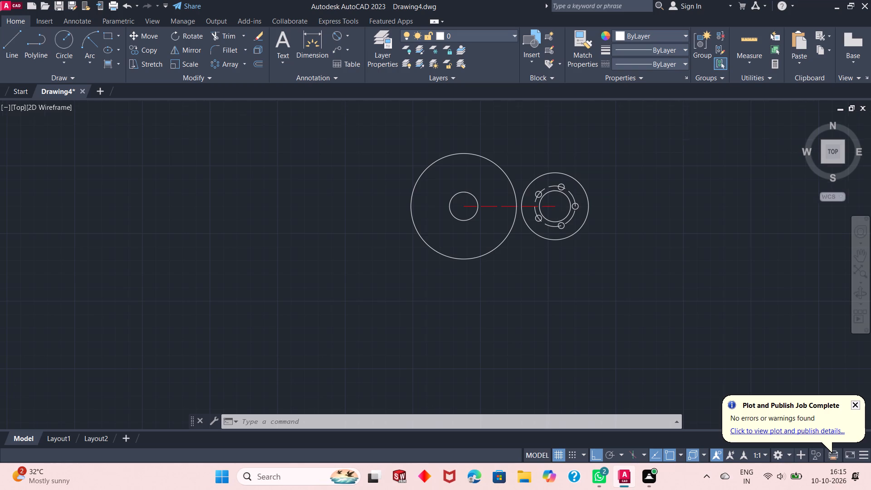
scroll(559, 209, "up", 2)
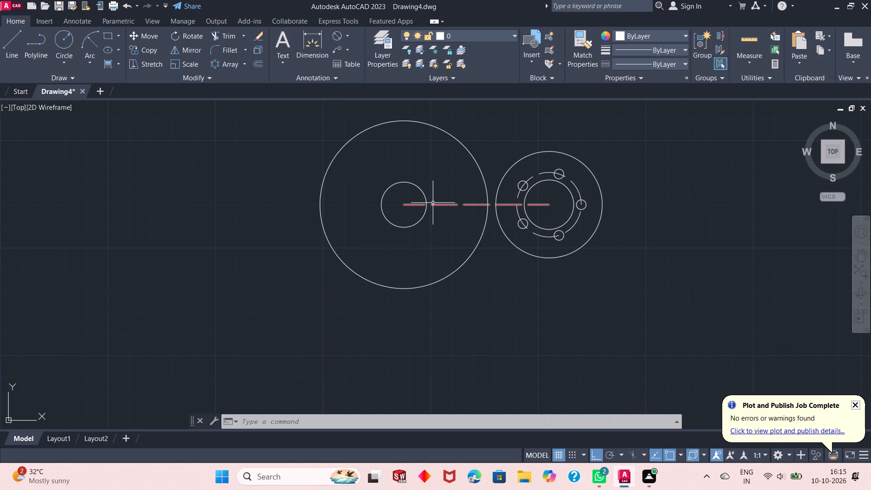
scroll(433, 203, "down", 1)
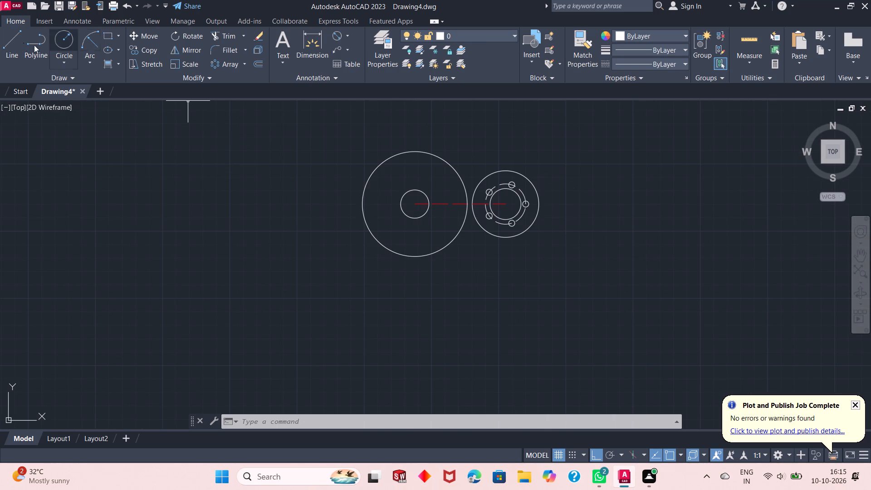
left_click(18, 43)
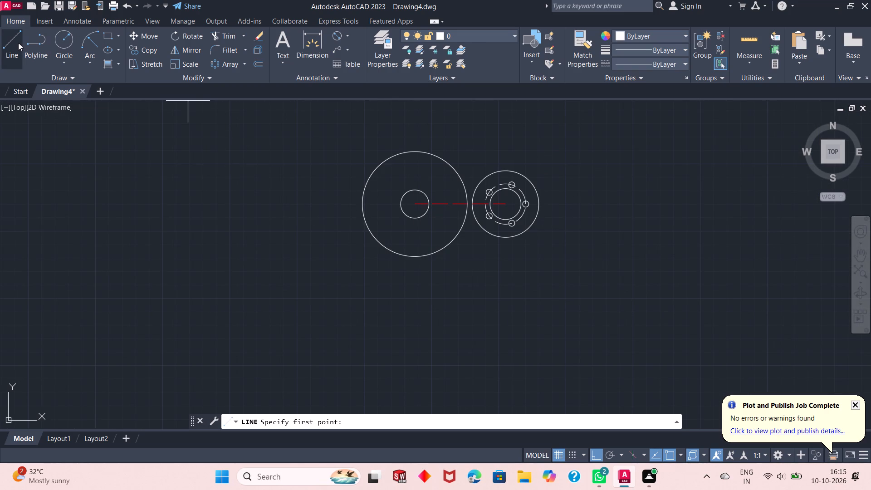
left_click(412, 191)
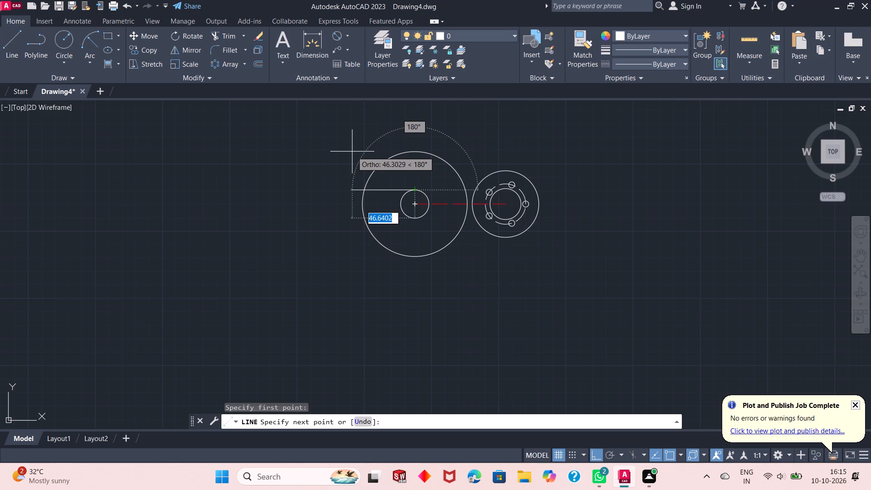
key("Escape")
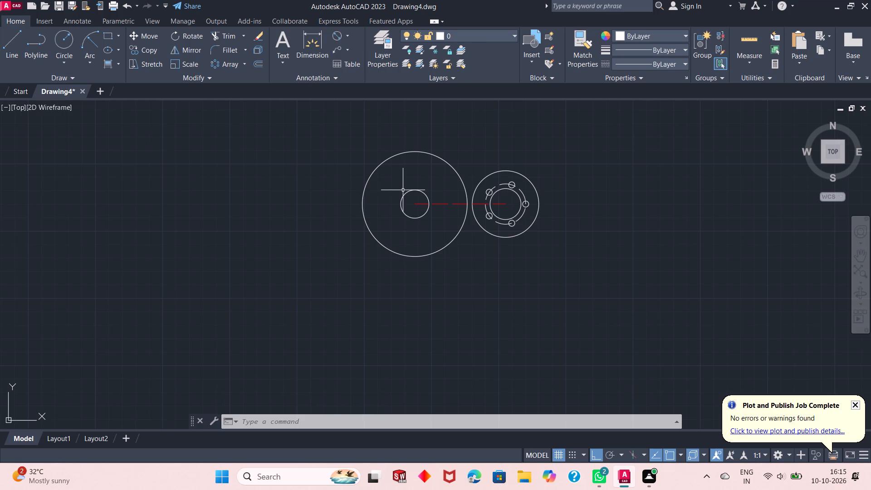
Draw connected lines from the radius 10.5 circle's top quadrant: 27 leftward, straight down, and back to its bottom quadrant.
left_click(22, 49)
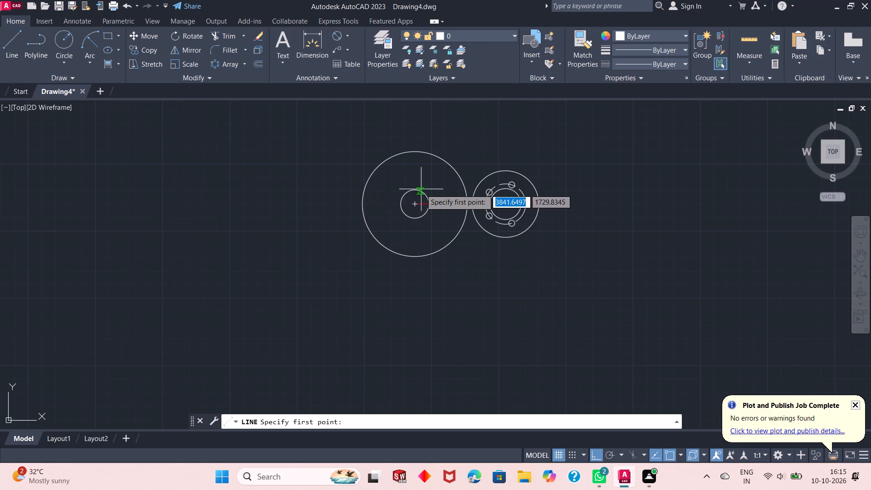
left_click(416, 187)
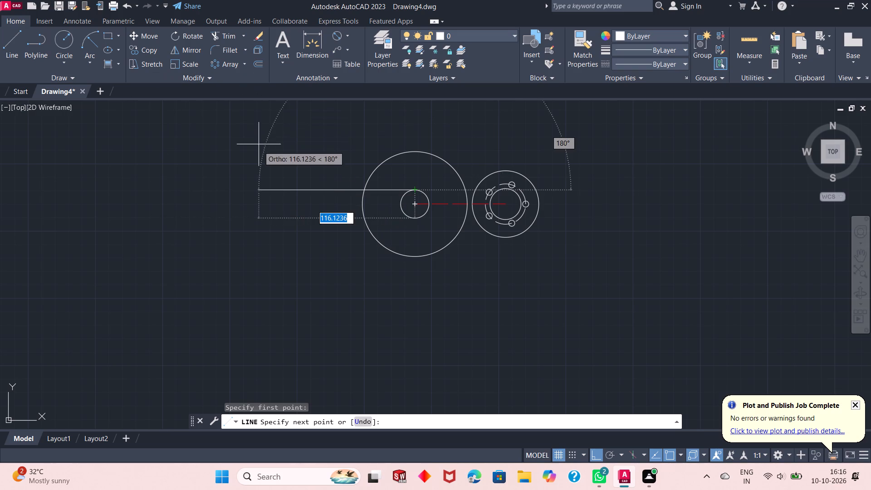
type("27")
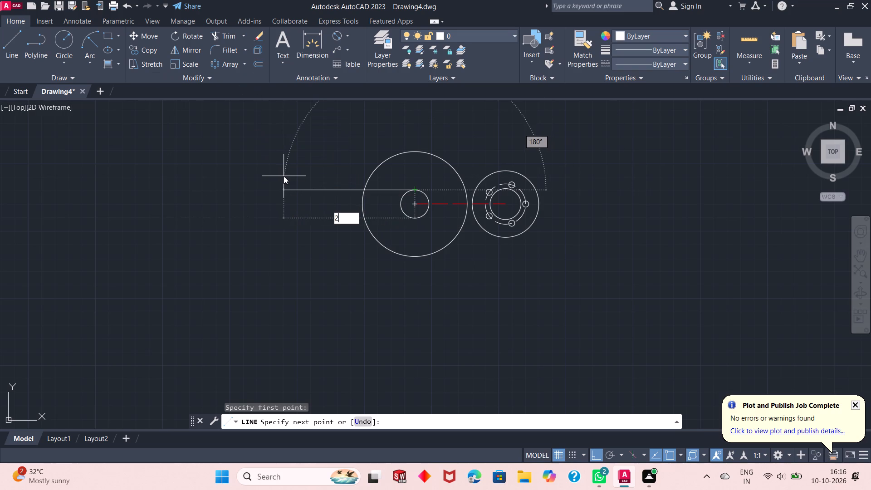
key("Return")
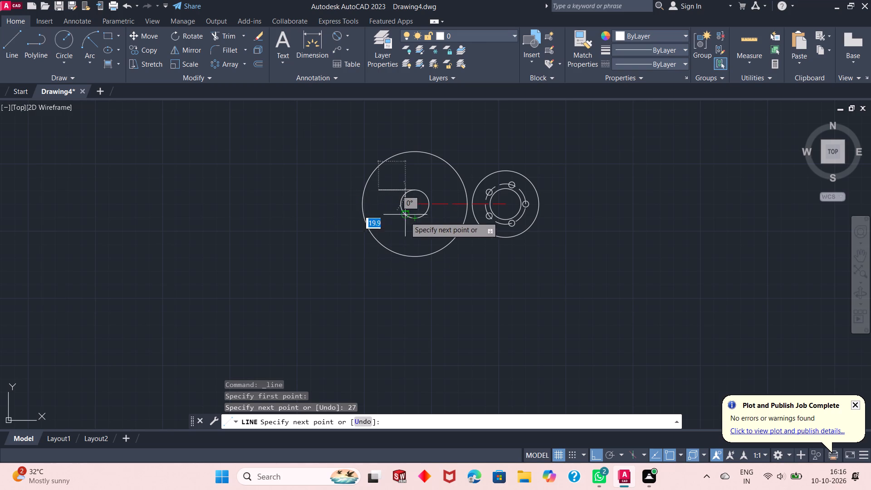
left_click(380, 220)
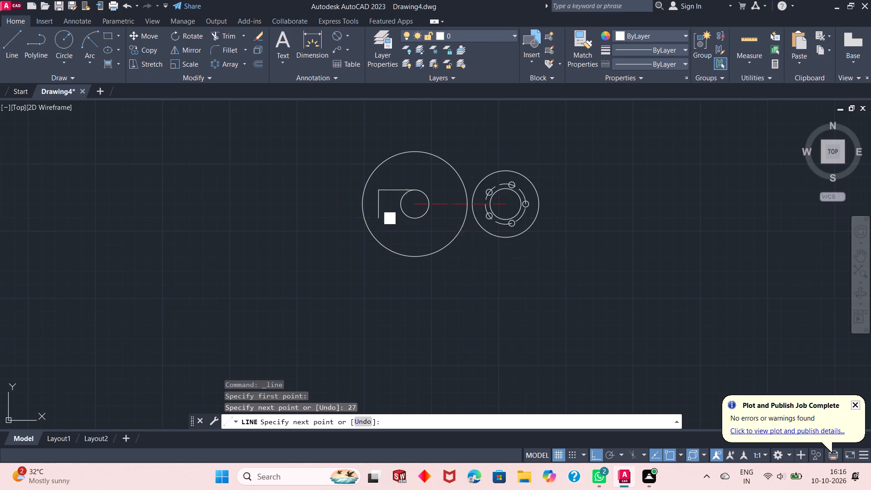
left_click(413, 218)
right_click(438, 231)
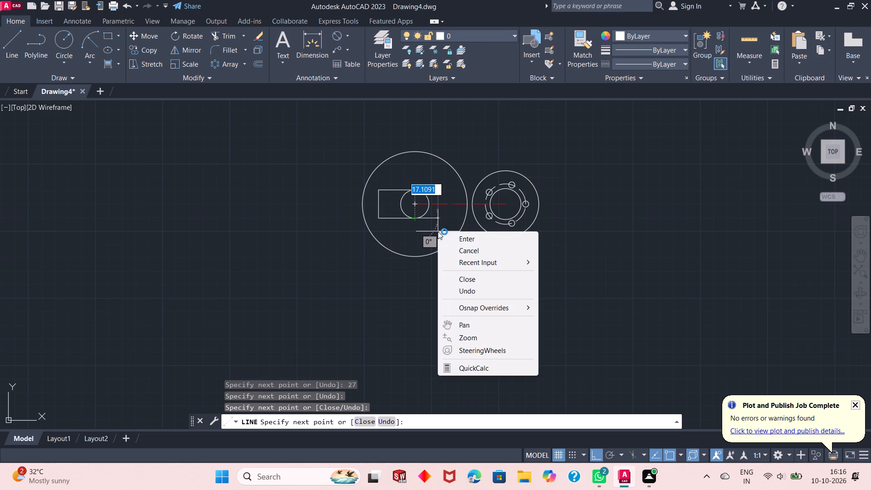
left_click(447, 235)
On Layer1, draw a line 46.5 leftward from the midpoint of the slot's vertical edge, continuing 39 straight up.
scroll(433, 158, "down", 1)
scroll(433, 158, "up", 2)
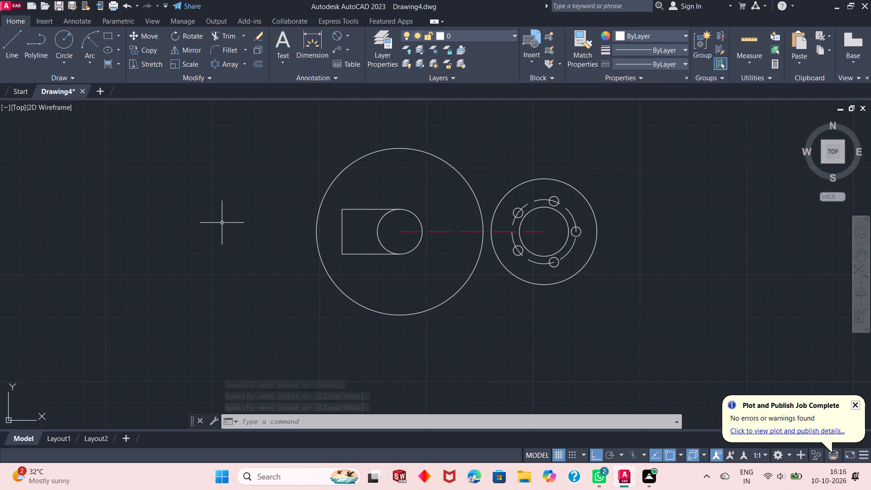
scroll(401, 275, "up", 1)
scroll(401, 275, "down", 2)
scroll(408, 253, "up", 1)
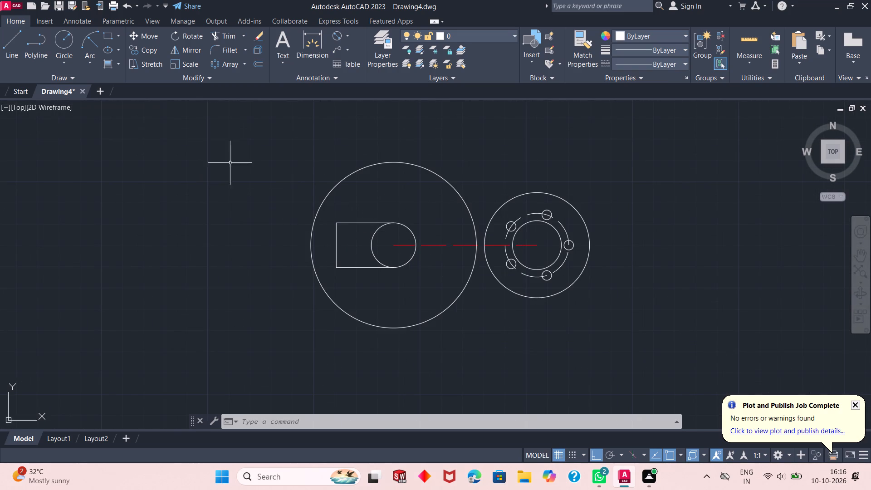
left_click(509, 43)
left_click(507, 38)
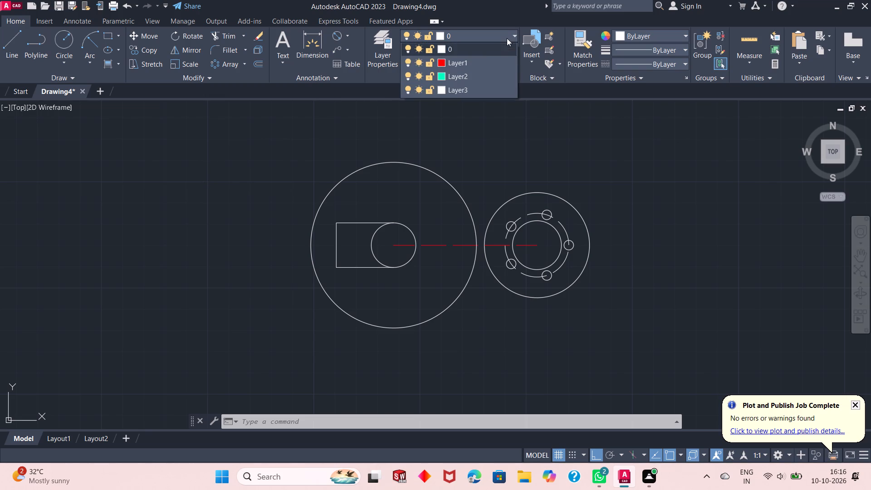
left_click(490, 59)
left_click(3, 41)
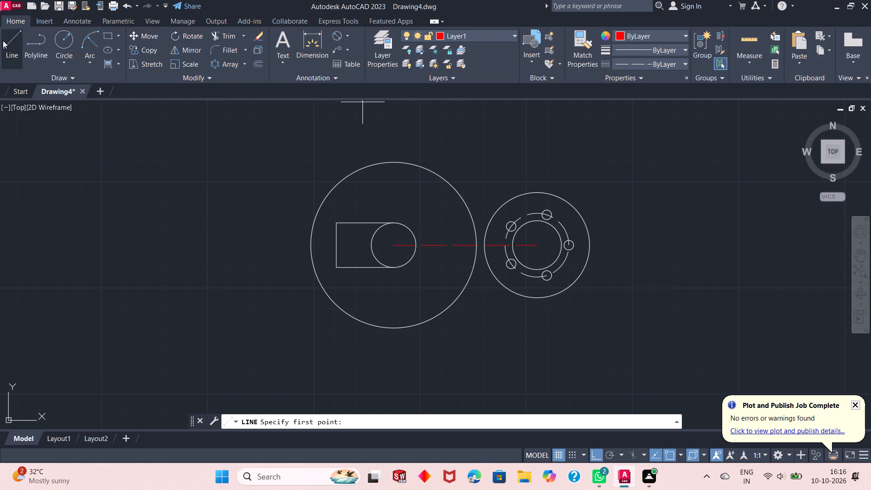
left_click(335, 244)
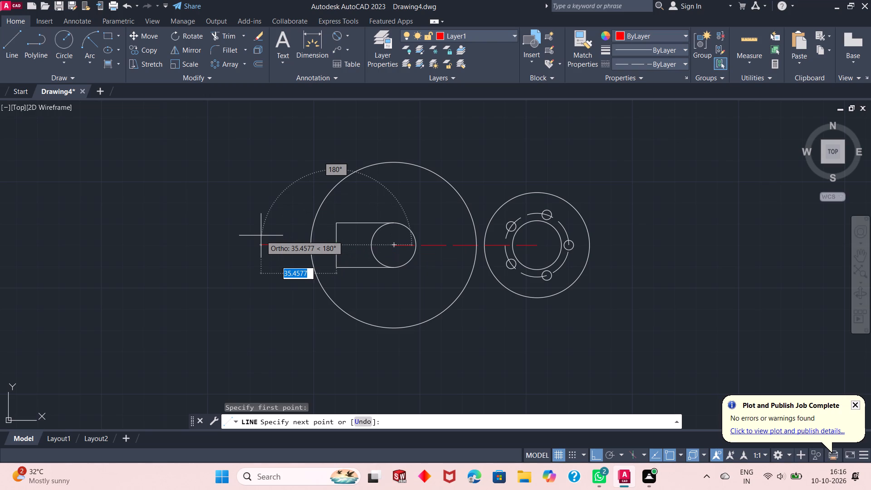
type("46.5")
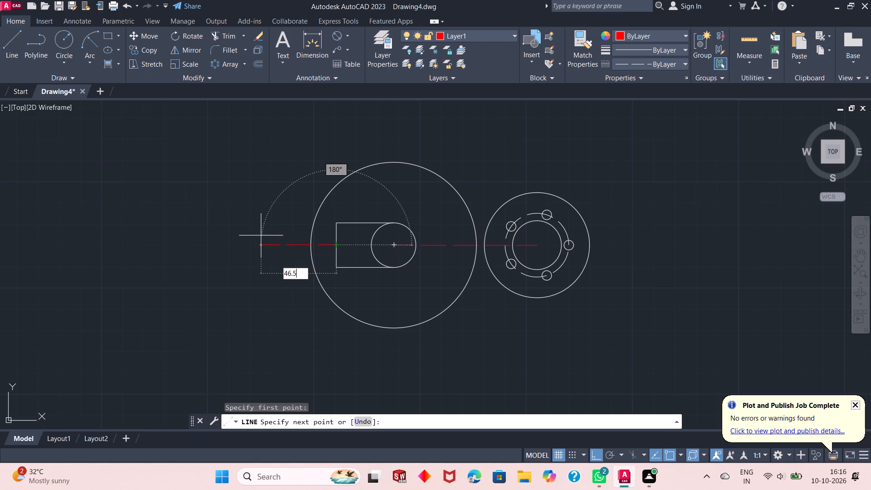
key("Return")
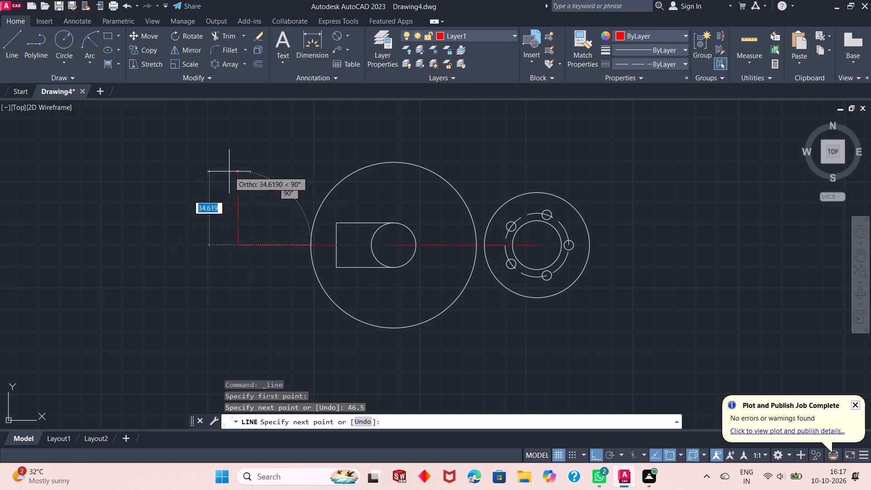
type("39")
key("Return")
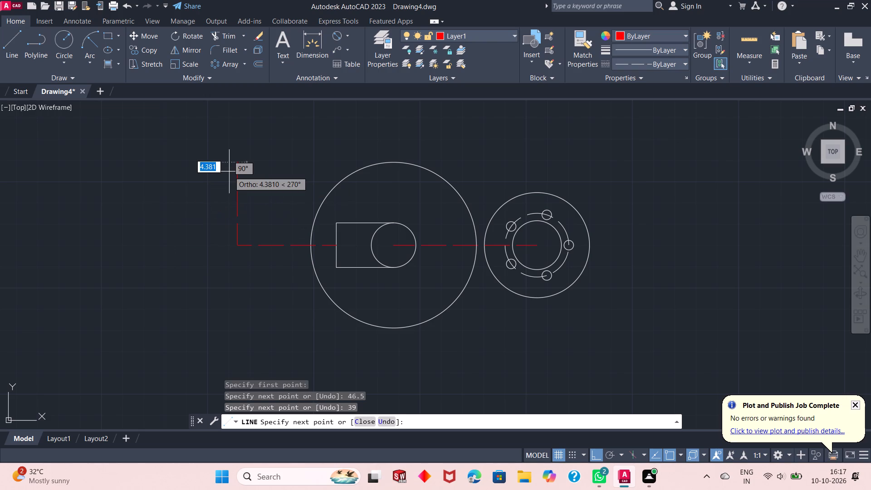
key("Escape")
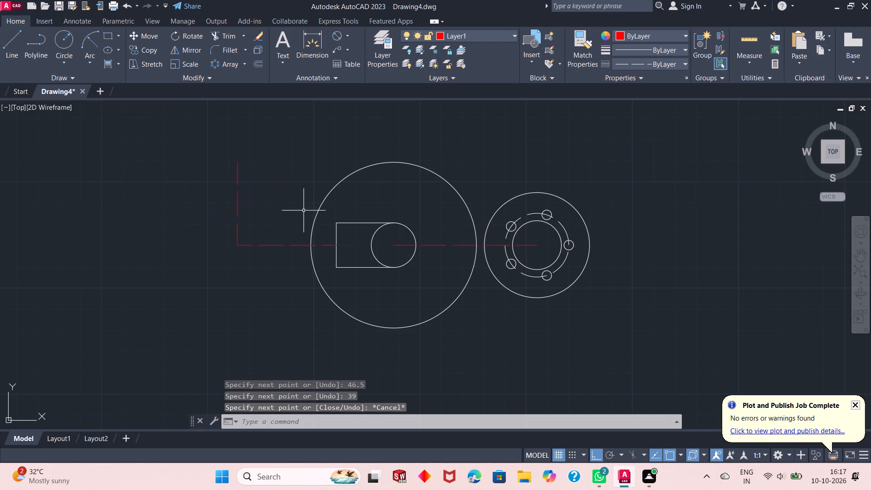
Draw a vertical line 39 long downward from the corner where the two new red lines meet.
scroll(310, 311, "up", 1)
scroll(310, 311, "down", 2)
scroll(319, 259, "up", 1)
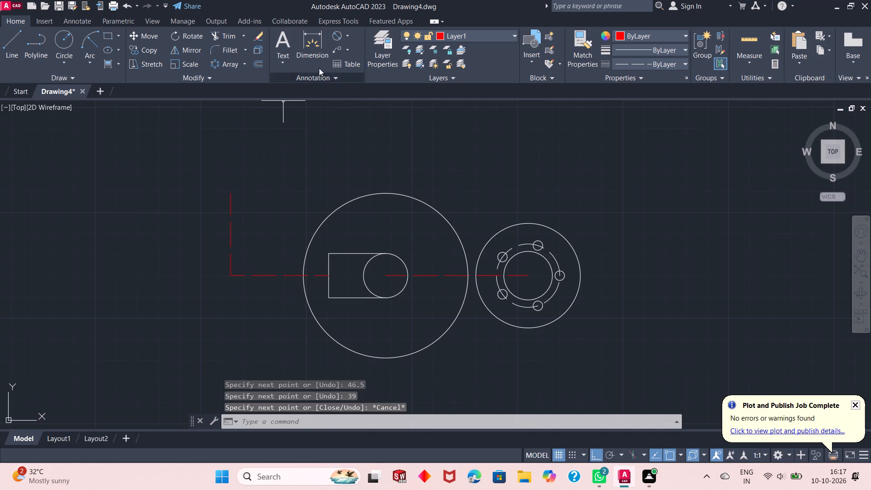
right_click(267, 143)
left_click(278, 147)
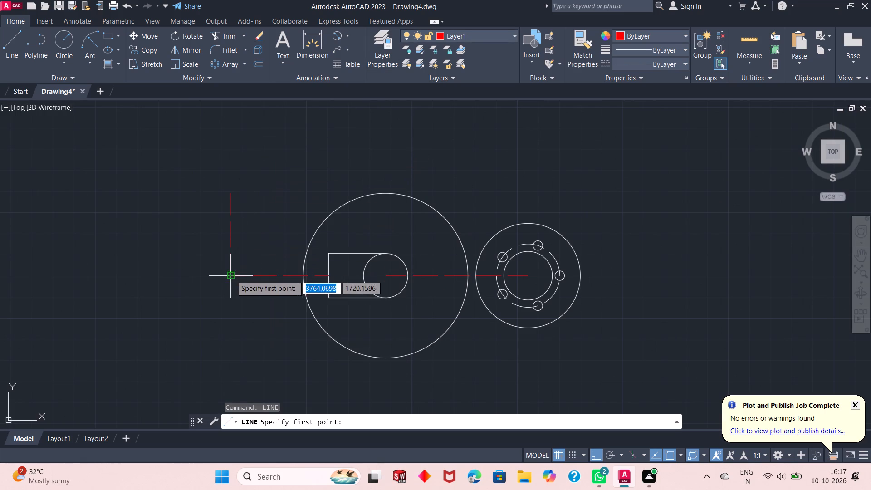
left_click(231, 275)
type("39")
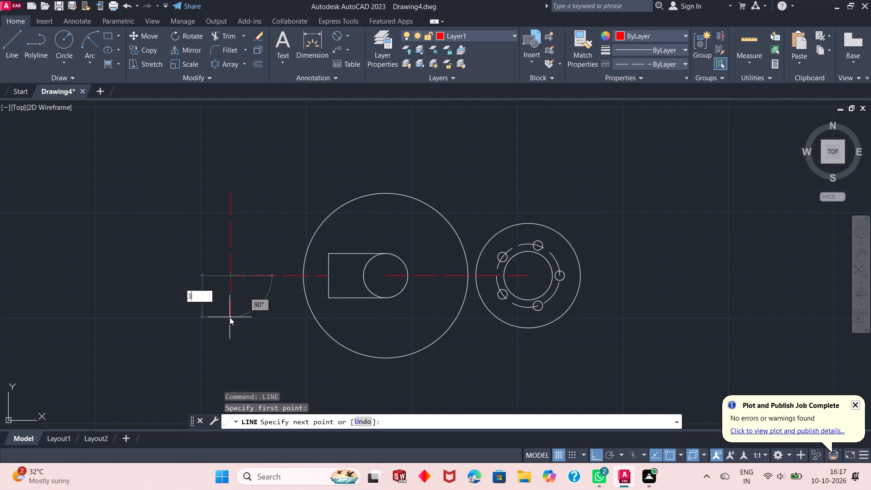
key("Return")
right_click(249, 237)
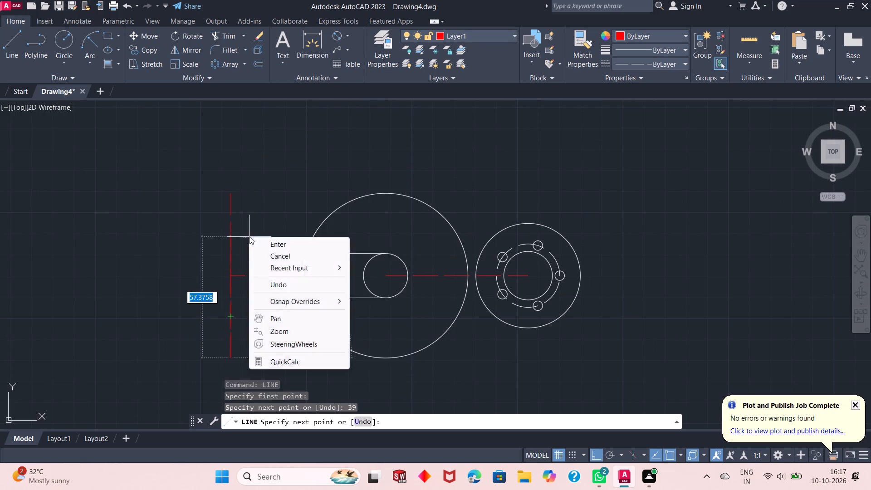
left_click(261, 241)
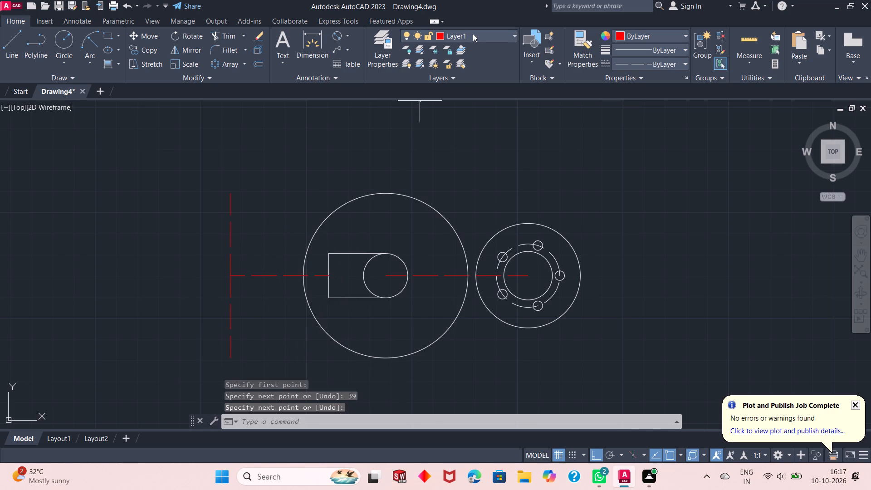
Make layer 0 current and draw lines from the red vertical line's upper end, 12 upward and 46.5 to the right.
left_click(473, 34)
left_click(484, 54)
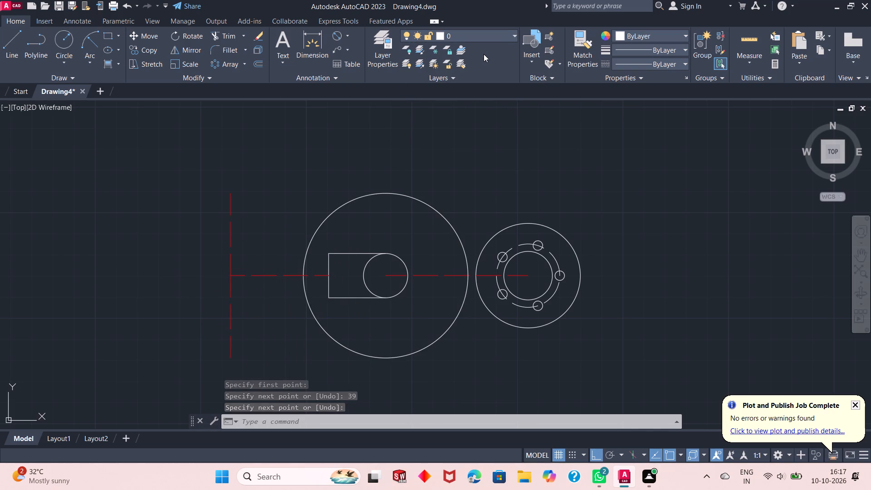
left_click(15, 47)
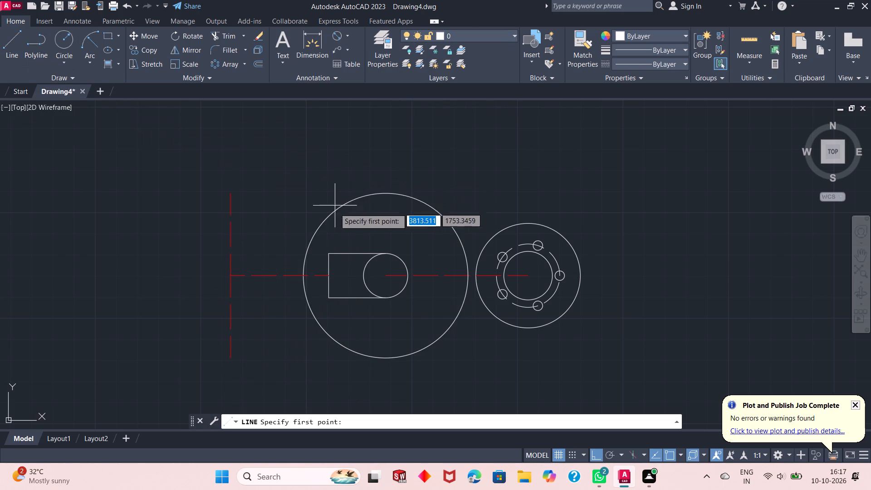
scroll(357, 286, "down", 1)
scroll(288, 232, "up", 1)
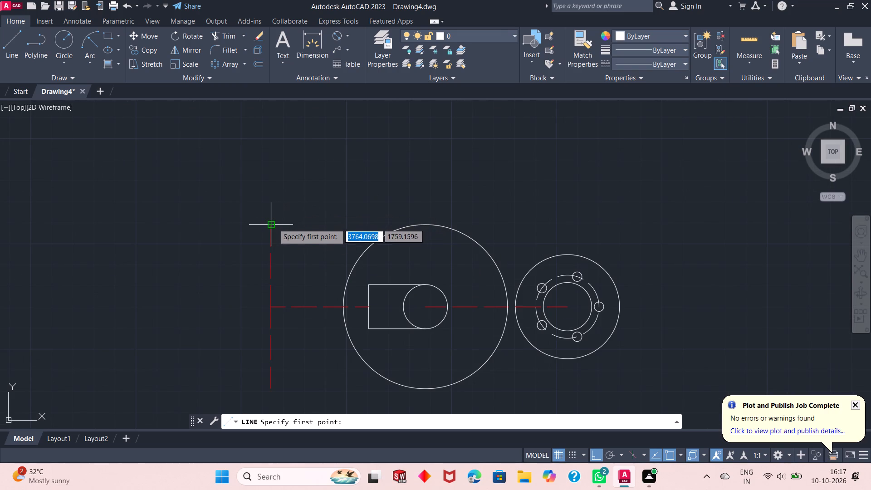
left_click(273, 225)
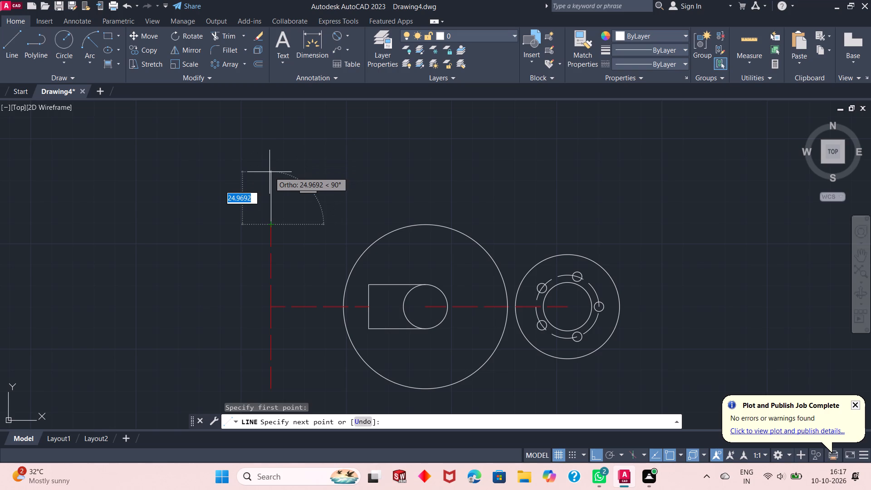
type("12")
key("Return")
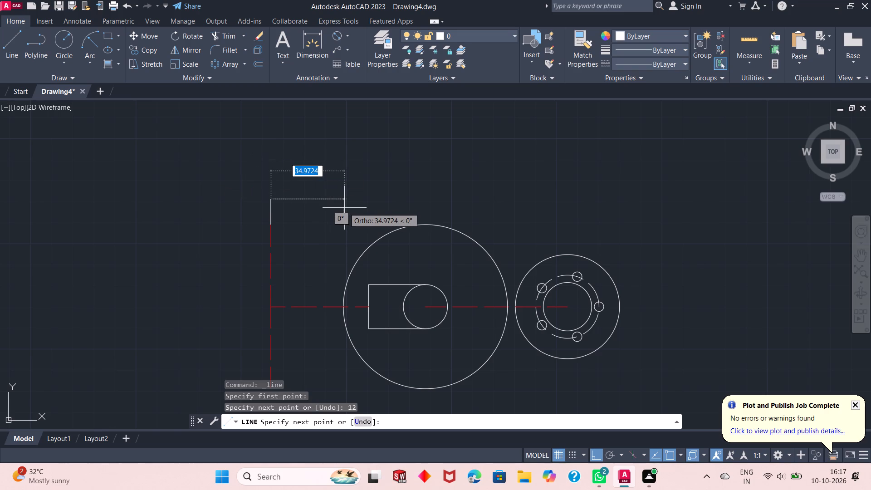
type("46.5")
key("Return")
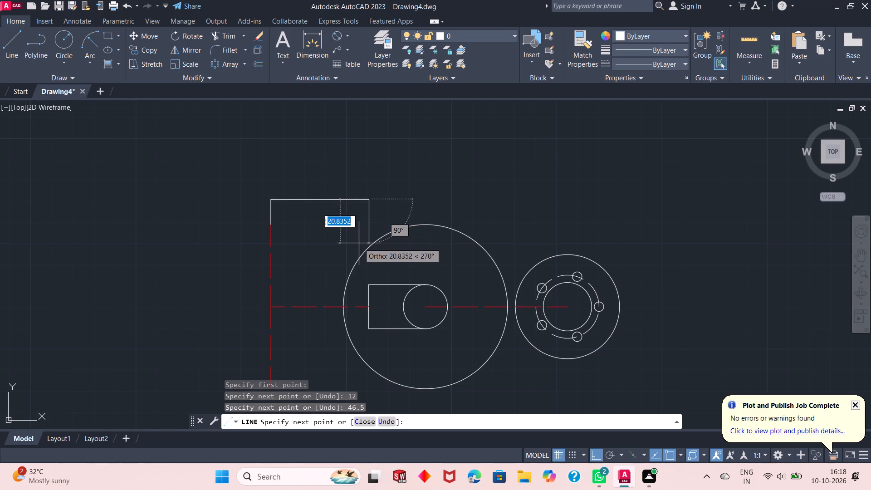
key("Escape")
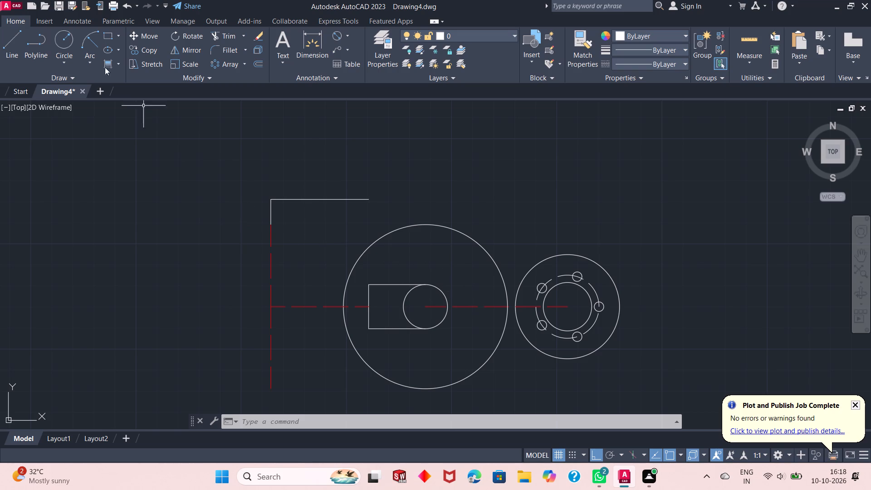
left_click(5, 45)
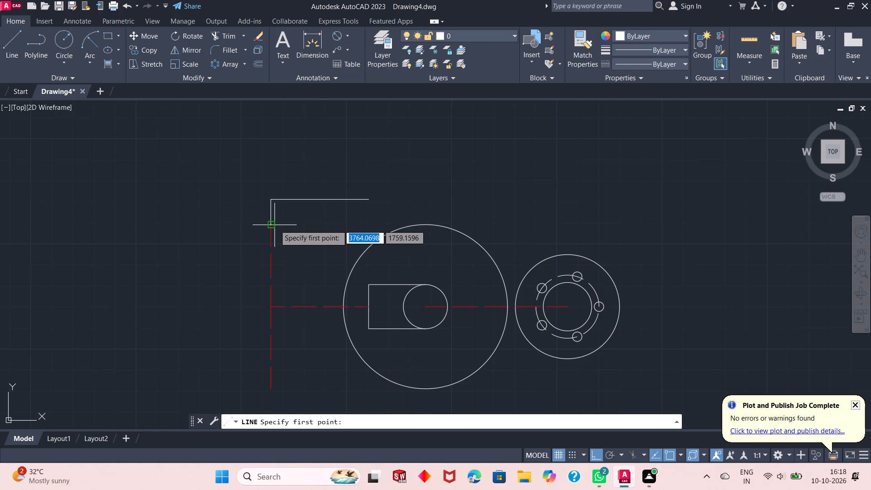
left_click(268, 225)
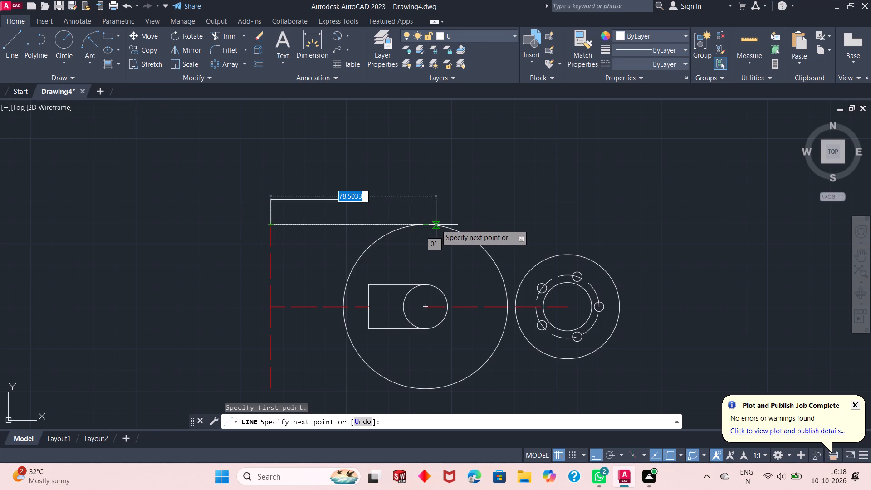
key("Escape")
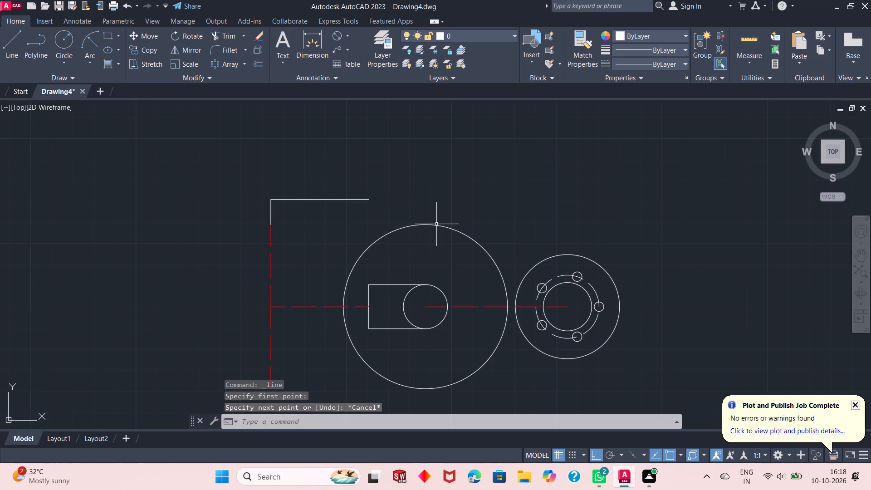
Draw a vertical line about 26.4 long downward from the free end of the upper 46.5 line, crossing into the large circle.
left_click(4, 46)
left_click(366, 198)
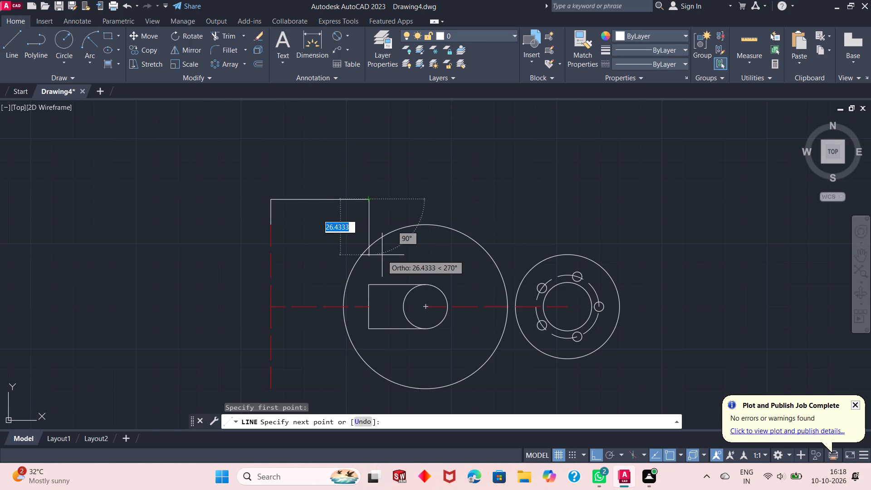
left_click(382, 255)
key("Escape")
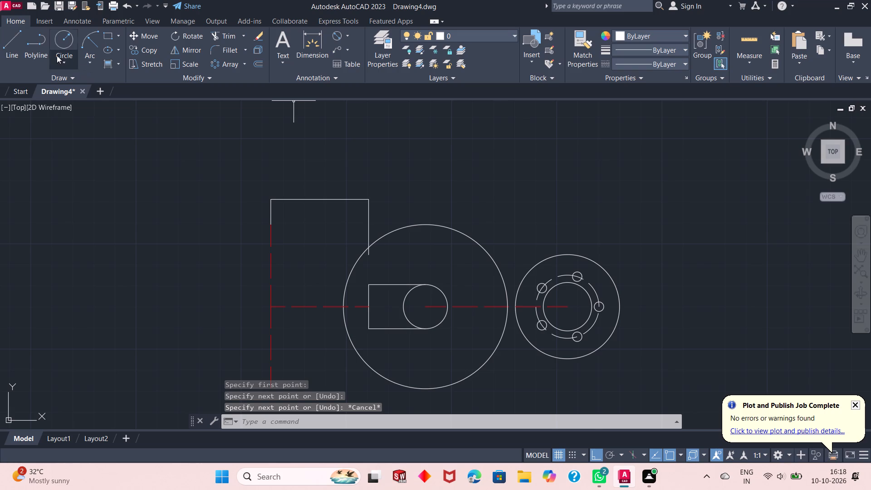
Draw a horizontal line leftward from the large circle's top quadrant, extending past the new vertical line.
left_click(5, 49)
left_click(427, 225)
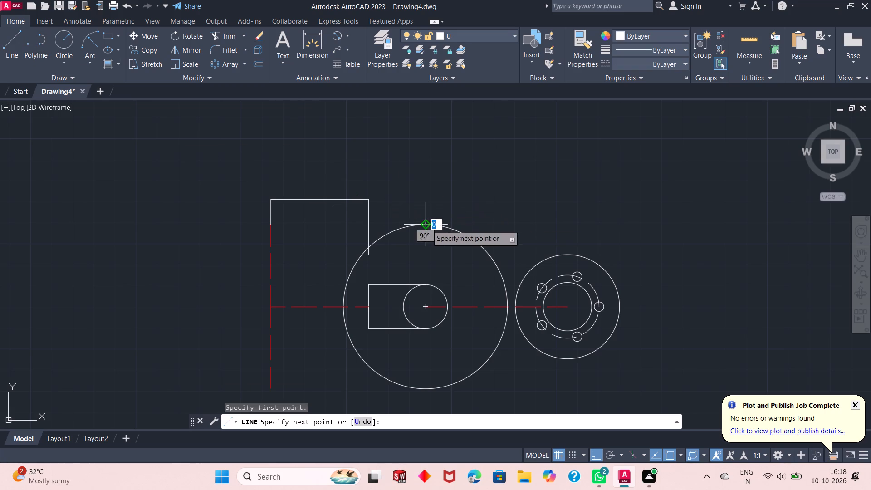
left_click(352, 227)
key("Escape")
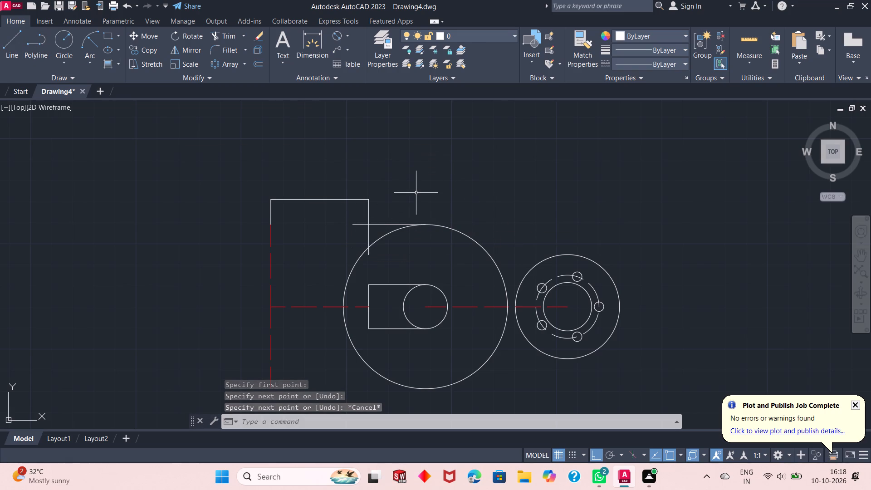
Fillet the upper outline's corner between the 46.5 horizontal line and the vertical line with radius 6.
scroll(416, 192, "down", 2)
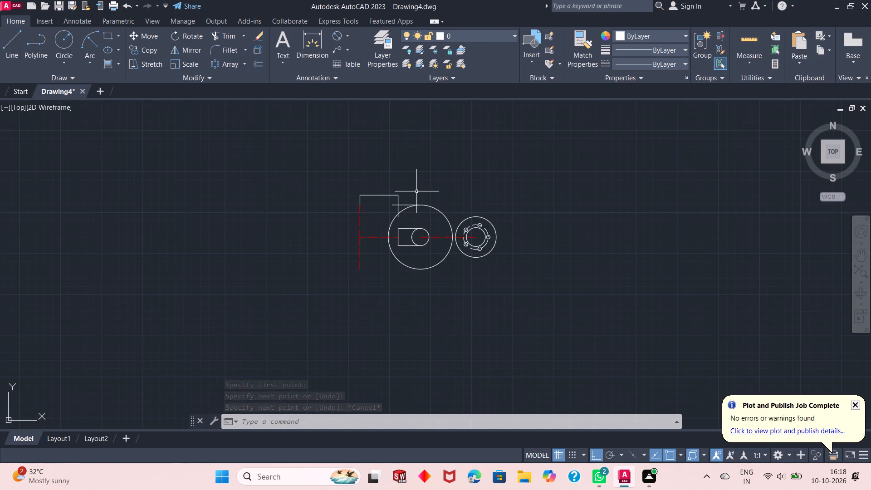
scroll(425, 230, "up", 1)
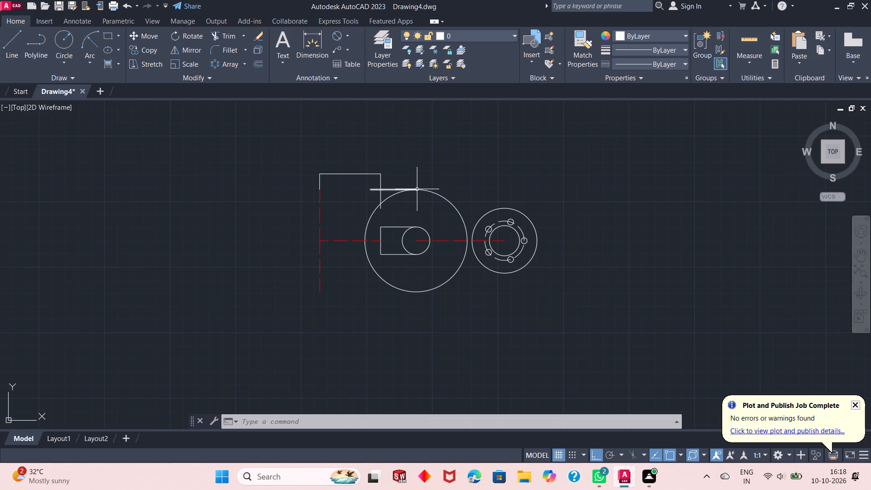
scroll(403, 183, "up", 1)
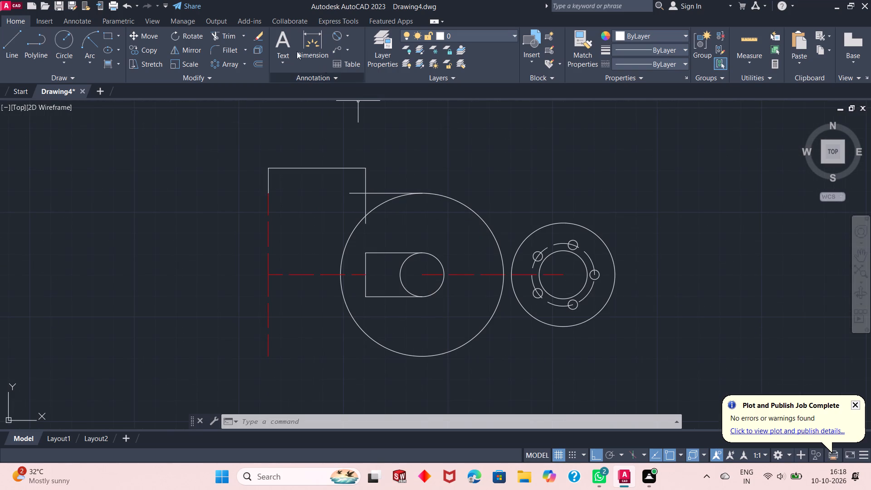
left_click(226, 49)
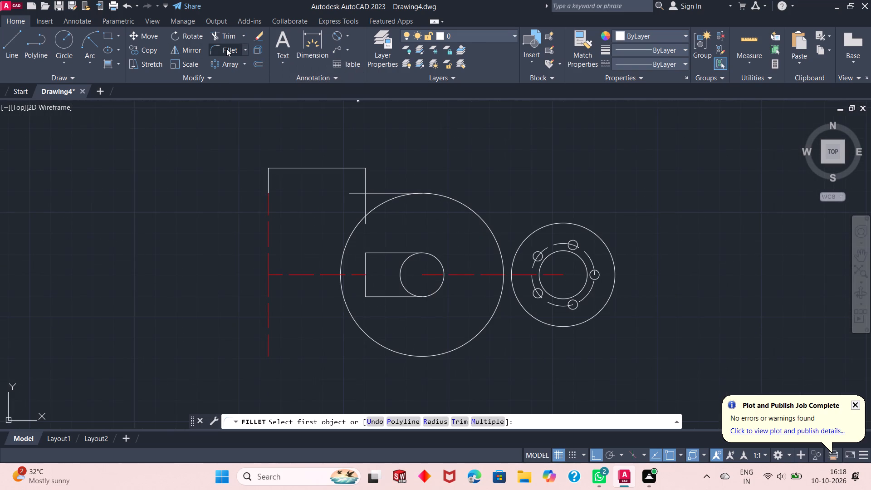
left_click(435, 419)
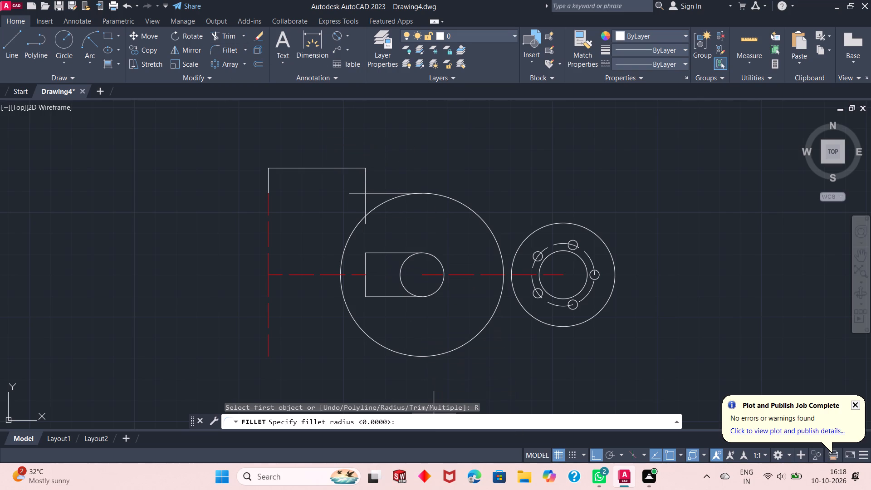
key("6")
key("Return")
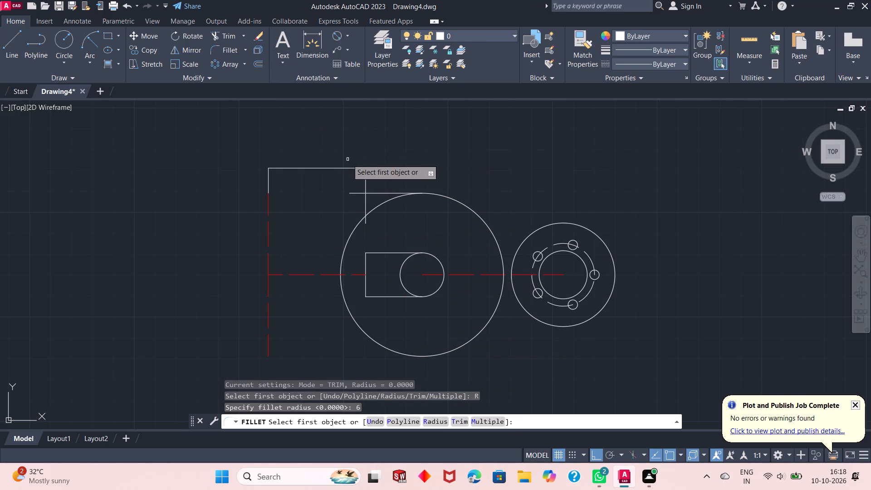
left_click(357, 168)
left_click(366, 176)
Fillet the vertical line and the horizontal line from the large circle's top quadrant with the same radius 6.
right_click(410, 157)
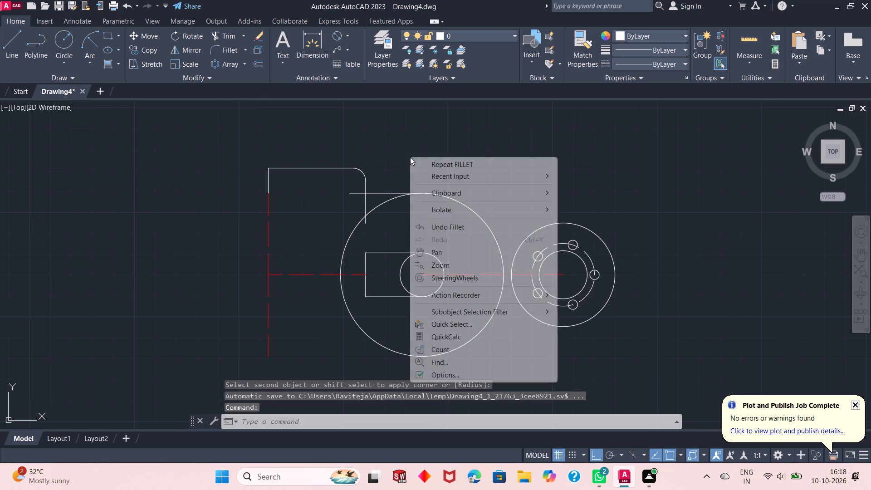
left_click(431, 164)
left_click(383, 194)
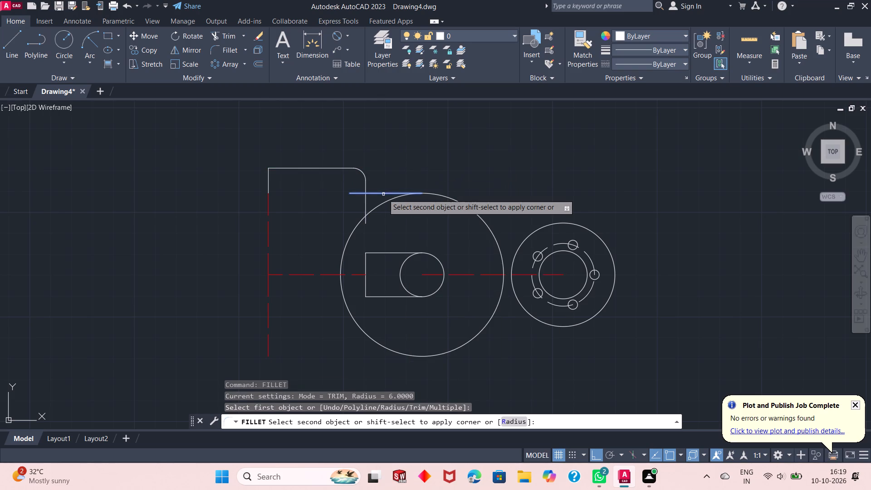
left_click(366, 186)
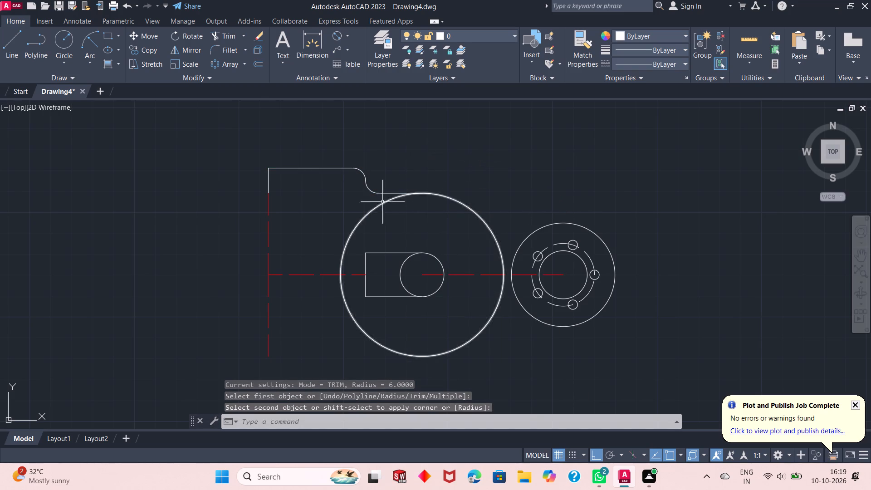
Examine the two fillets and where the upper outline meets the large circle.
scroll(373, 201, "up", 2)
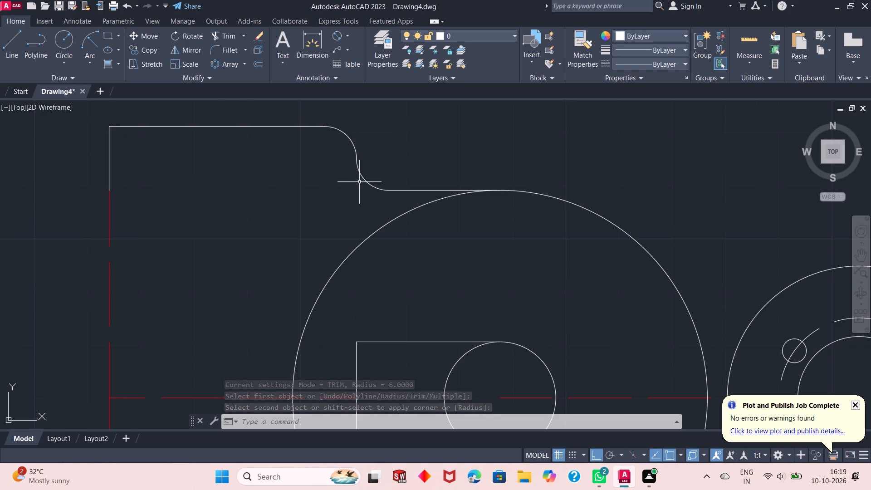
scroll(359, 182, "up", 2)
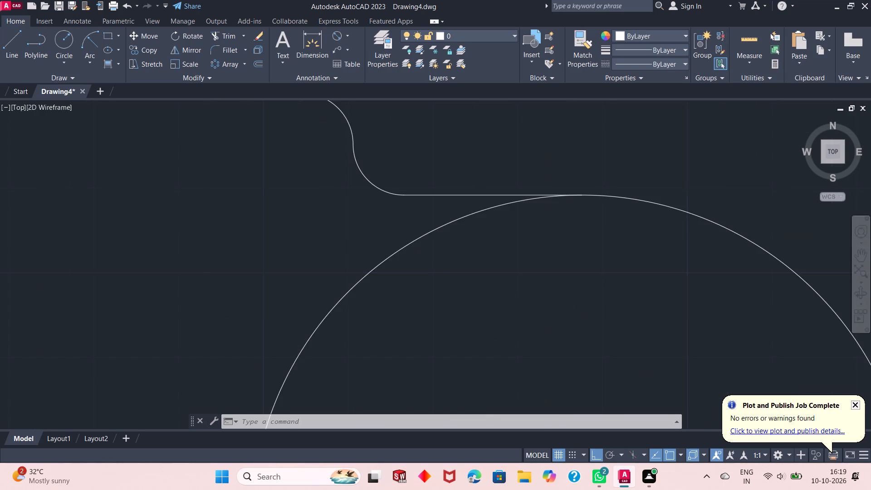
scroll(359, 182, "down", 2)
scroll(517, 157, "down", 2)
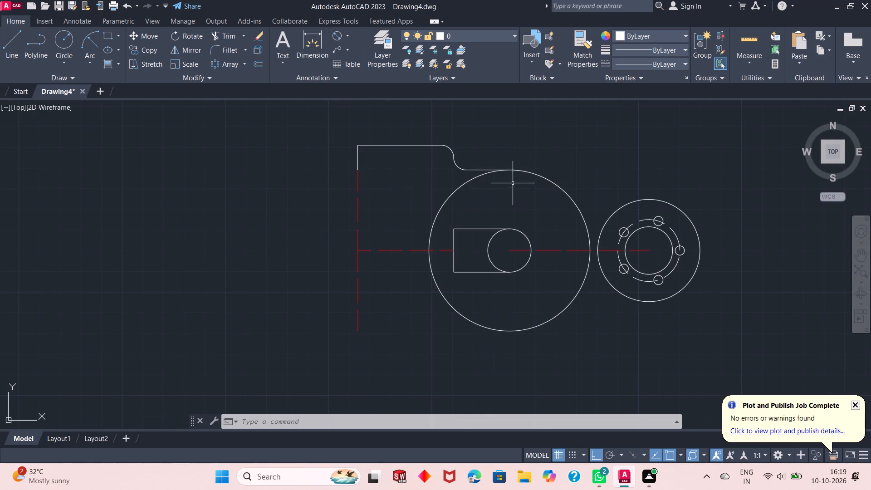
scroll(440, 176, "down", 1)
scroll(534, 243, "up", 1)
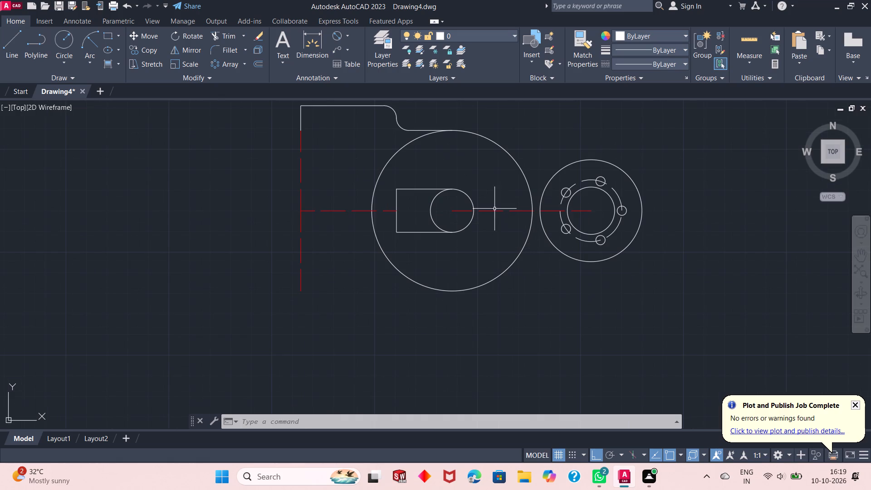
scroll(494, 208, "up", 1)
scroll(494, 208, "down", 1)
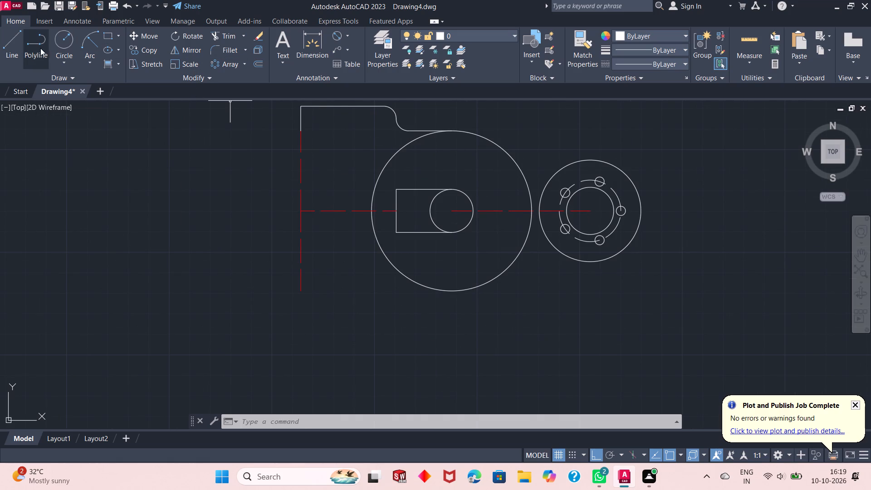
Draw connected lines from the red vertical line's lower end, 12 downward and 46.5 to the right.
left_click(20, 48)
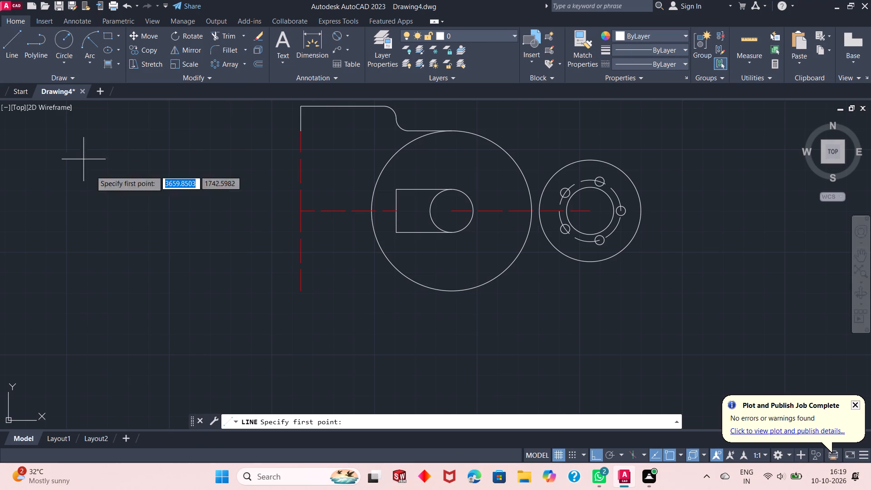
left_click(299, 292)
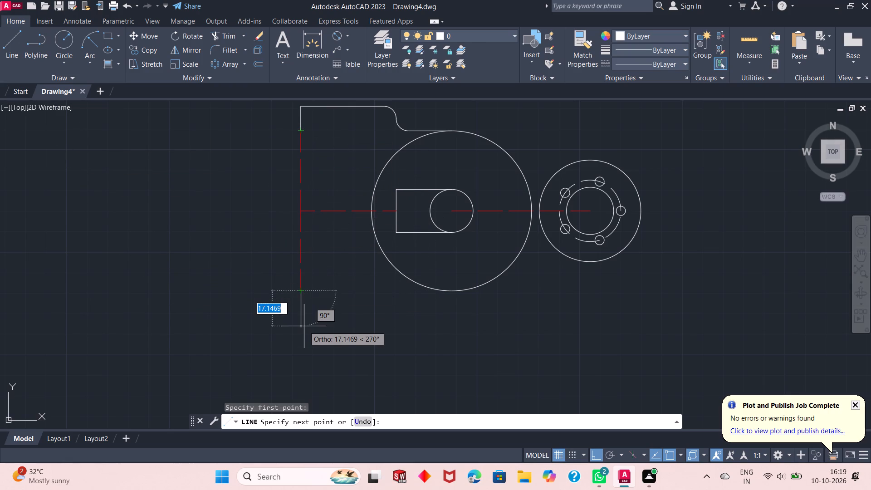
type("12")
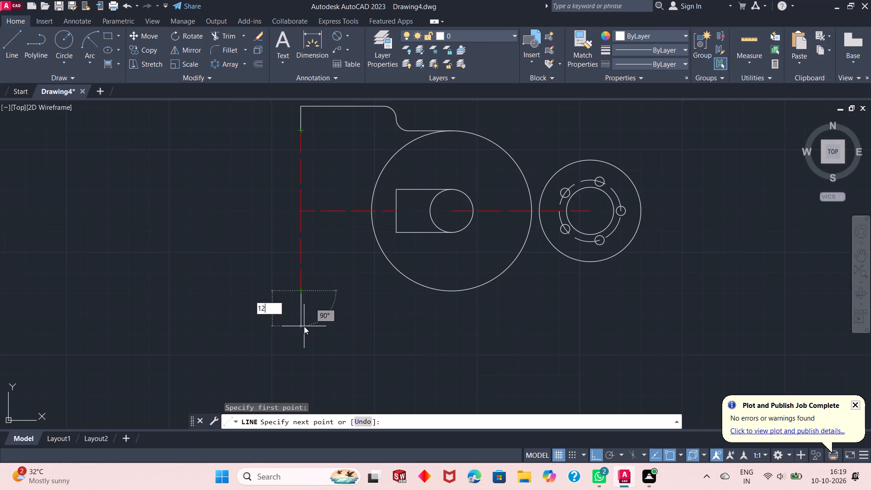
key("Return")
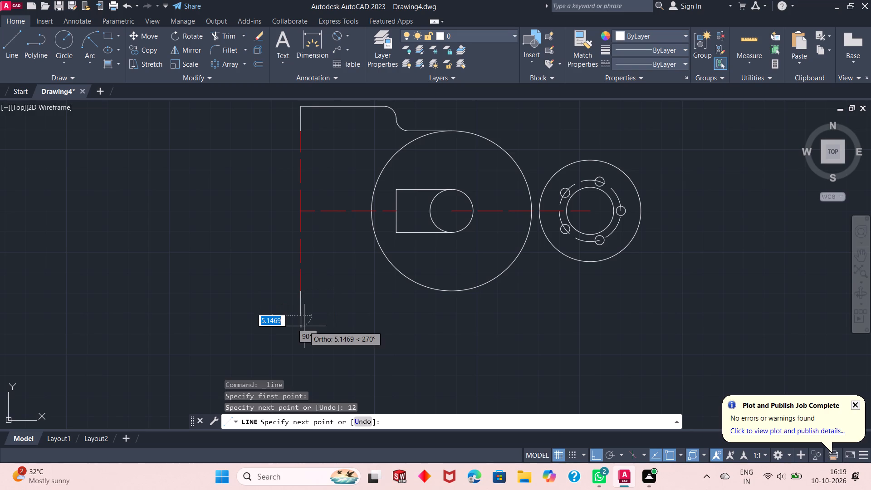
key("1")
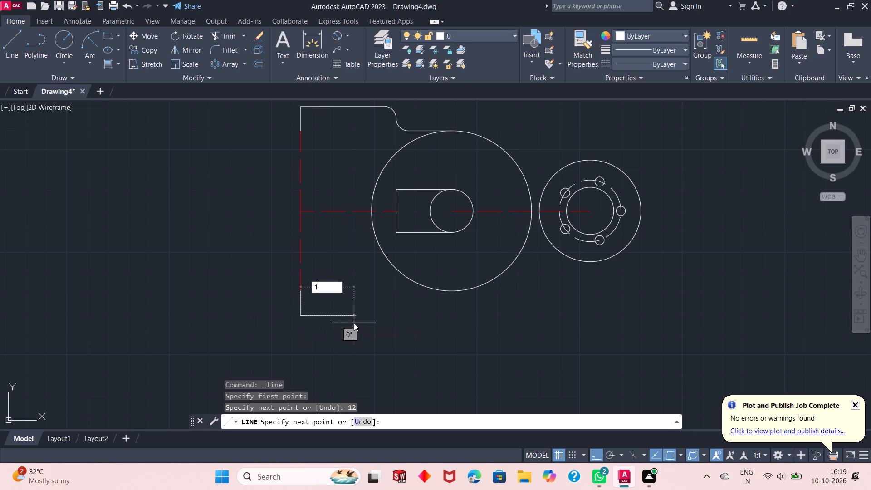
key("BackSpace")
type("46.")
key("5")
key("Return")
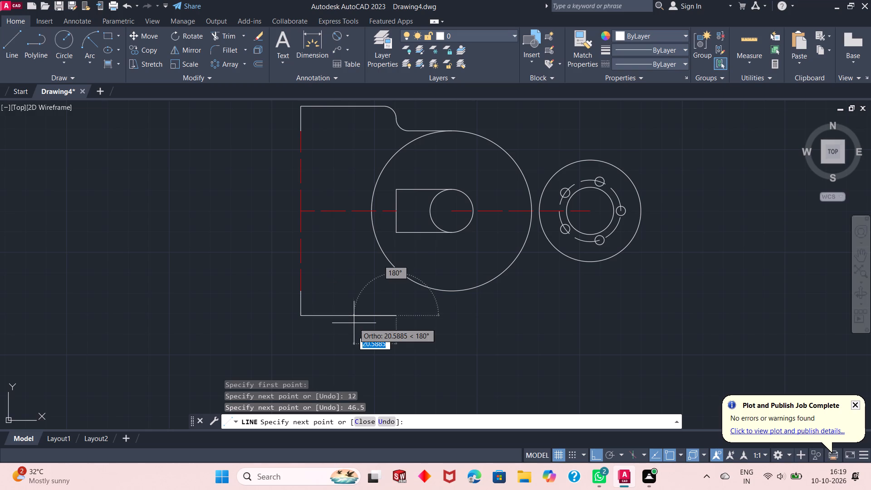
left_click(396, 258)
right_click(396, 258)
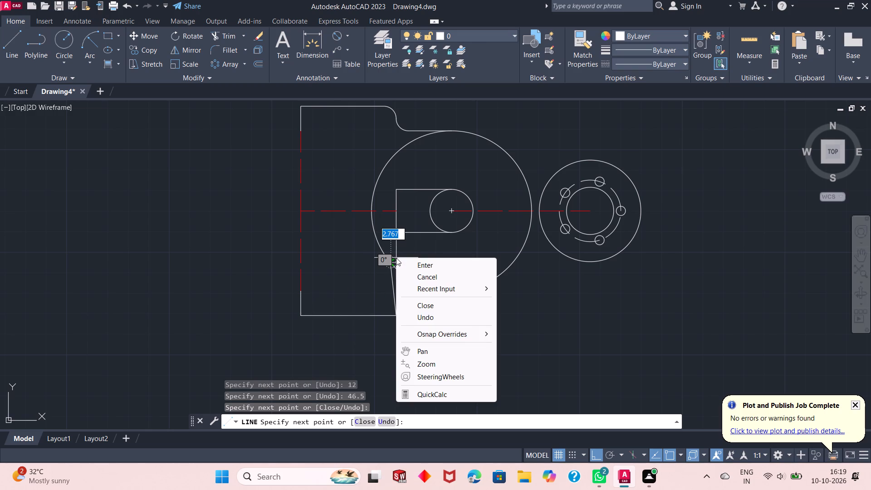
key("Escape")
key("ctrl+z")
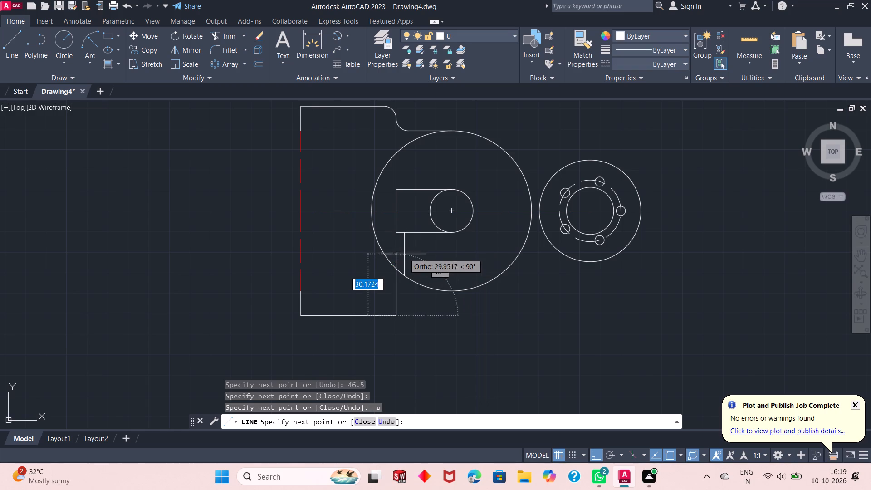
Continue the lower outline with a vertical line about 30 long upward into the large circle.
left_click(405, 254)
key("Escape")
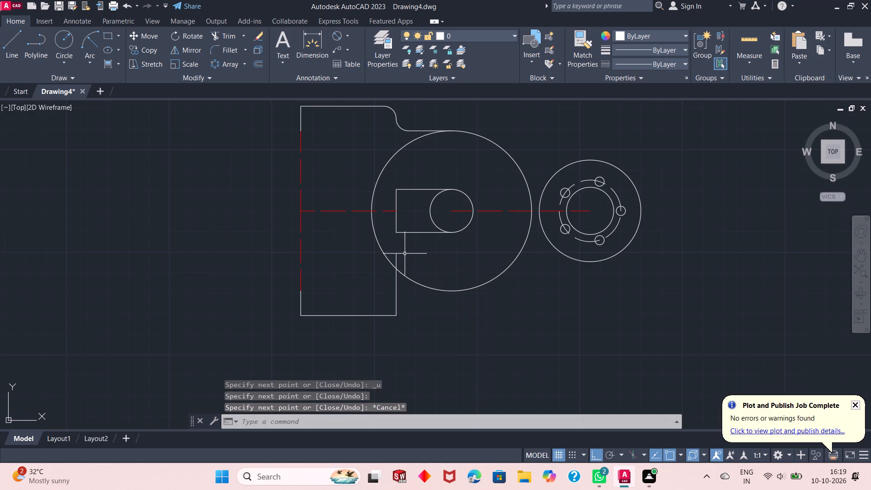
Draw a horizontal line leftward from the large circle's bottom quadrant, extending past the lower outline's vertical line.
right_click(317, 208)
left_click(337, 214)
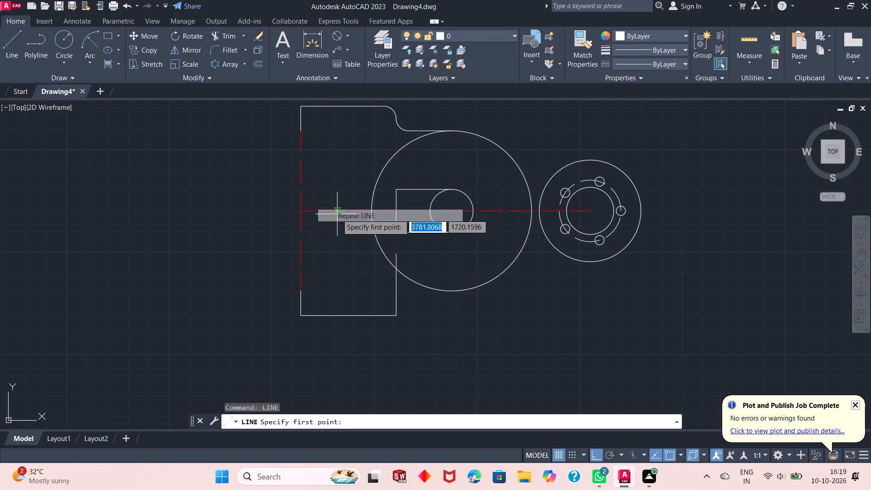
left_click(454, 292)
left_click(379, 289)
right_click(379, 289)
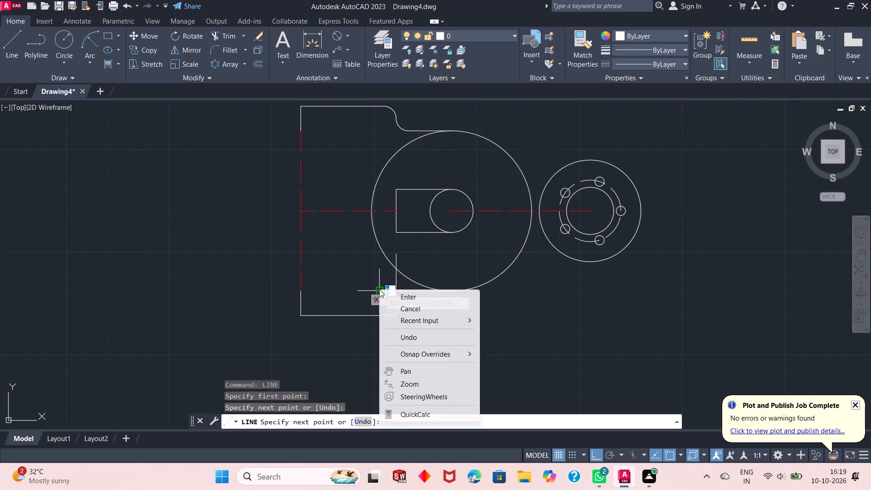
left_click(391, 297)
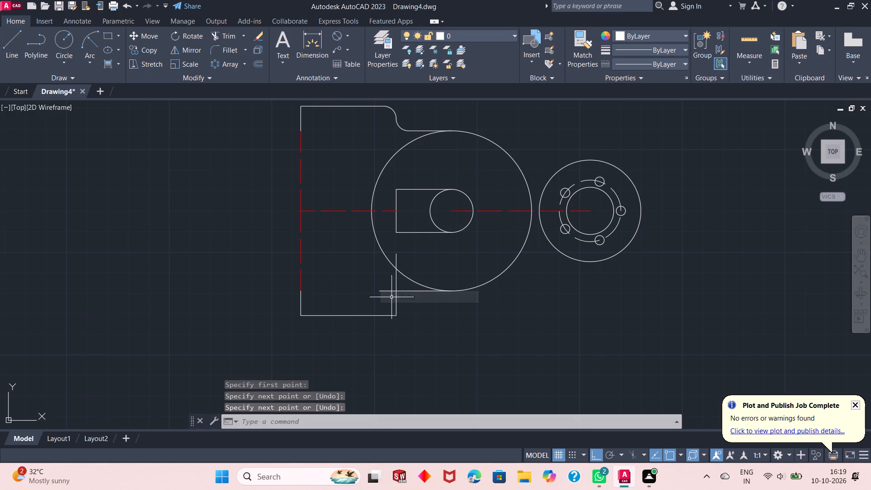
scroll(423, 289, "down", 1)
scroll(431, 295, "up", 1)
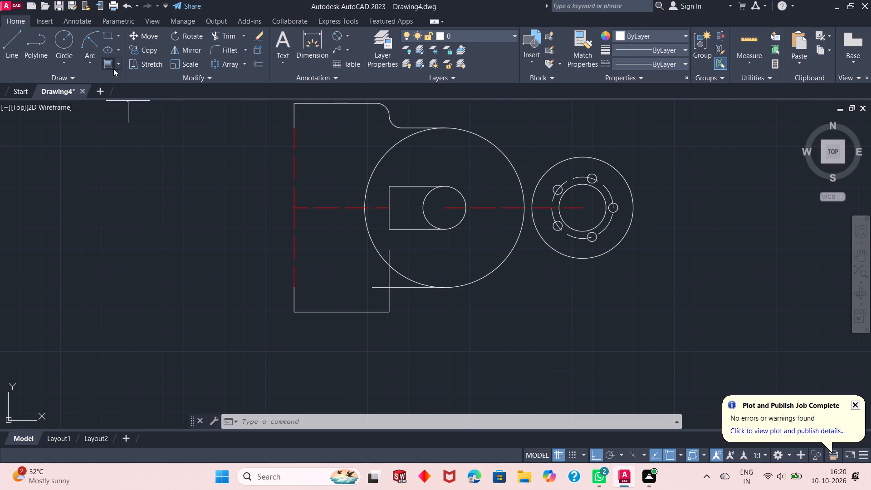
Fillet the lower outline's outer corner between its bottom horizontal and vertical lines with radius 6.
left_click(229, 50)
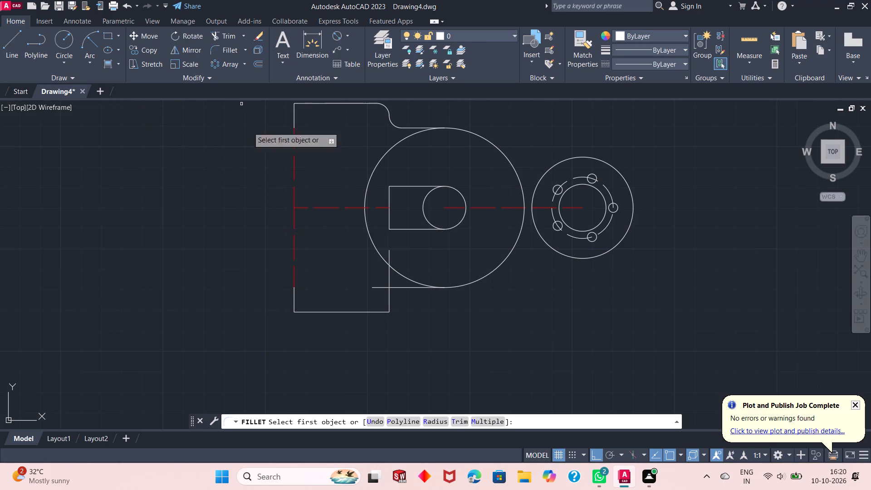
left_click(436, 421)
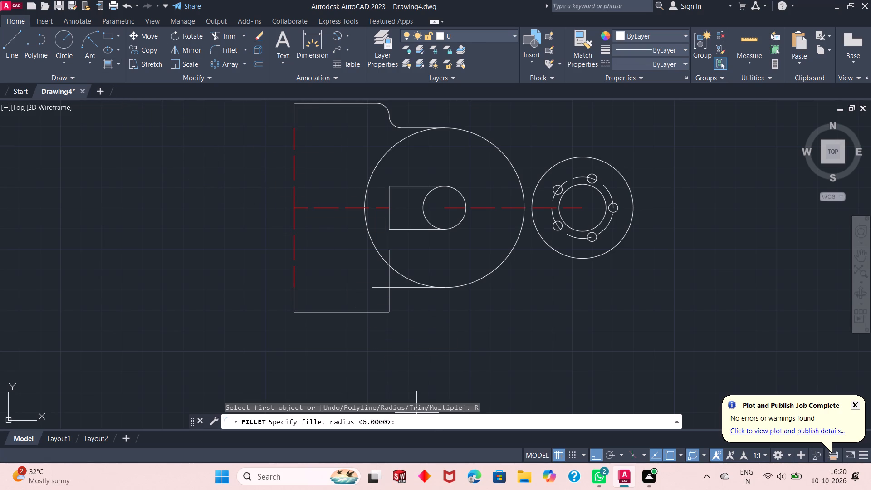
key("Return")
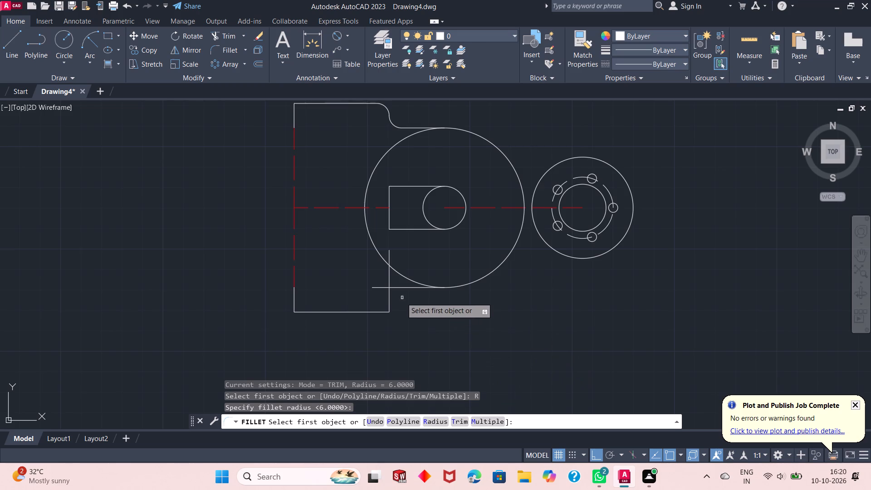
scroll(395, 285, "up", 2)
left_click(374, 341)
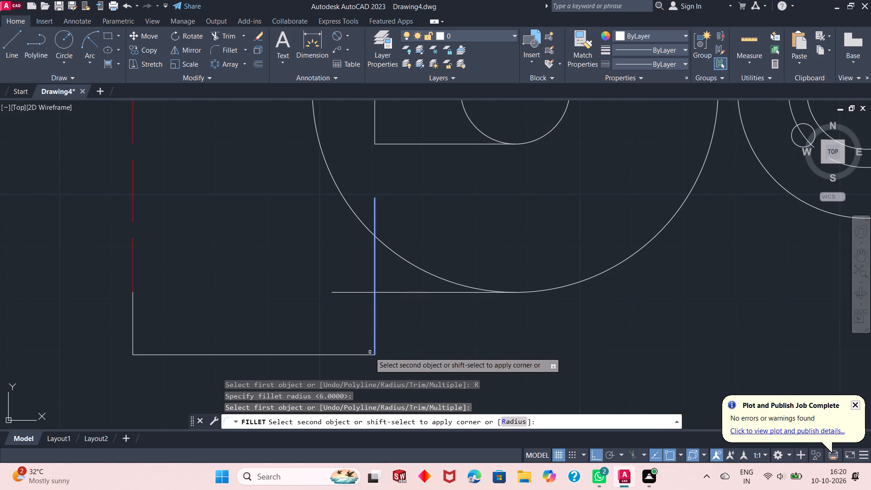
left_click(368, 356)
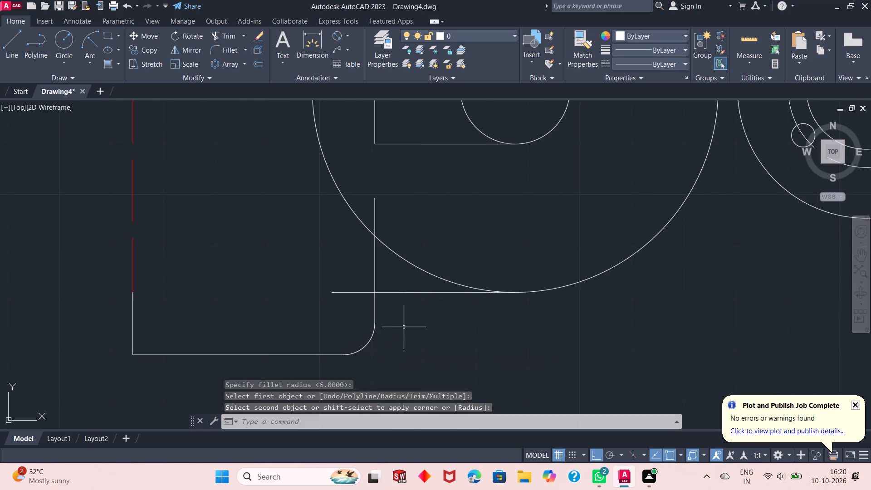
Fillet the lower outline's vertical line and the horizontal line tangent to the large circle with radius 6.
right_click(299, 251)
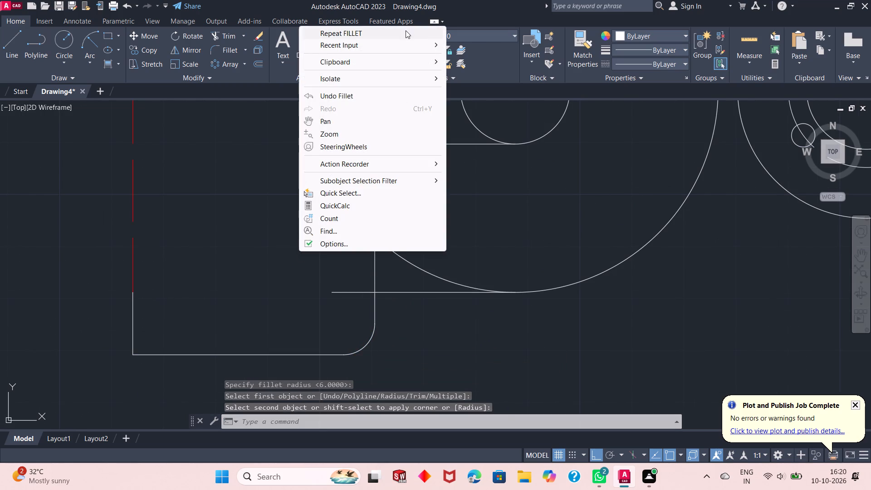
left_click(406, 30)
left_click(394, 294)
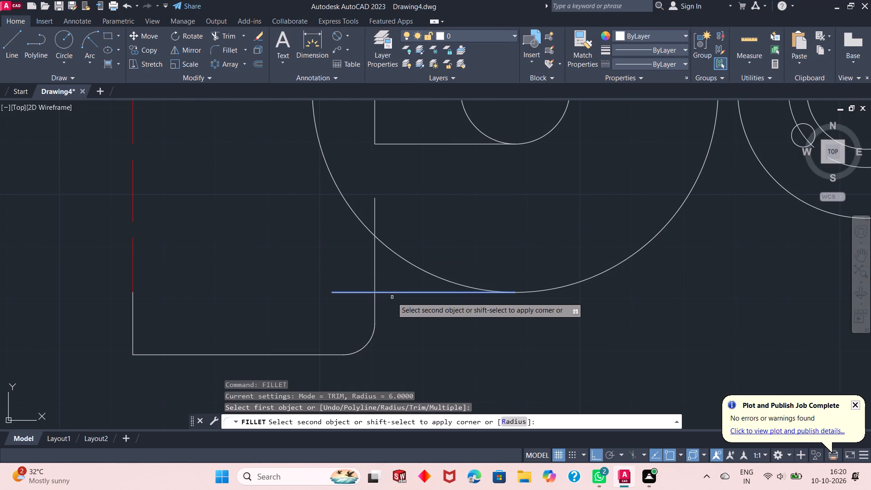
left_click(375, 305)
Trim away the large circle's left half between the upper and lower tangent lines.
scroll(377, 302, "down", 2)
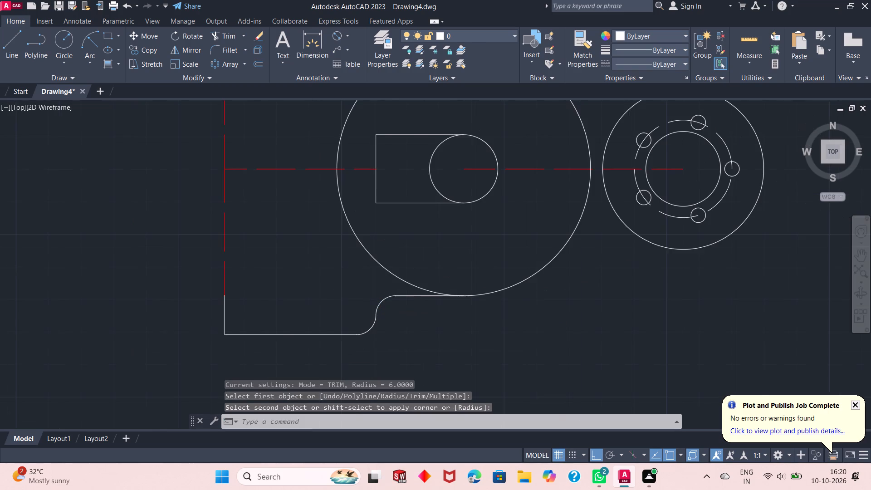
scroll(377, 320, "down", 1)
scroll(384, 264, "up", 1)
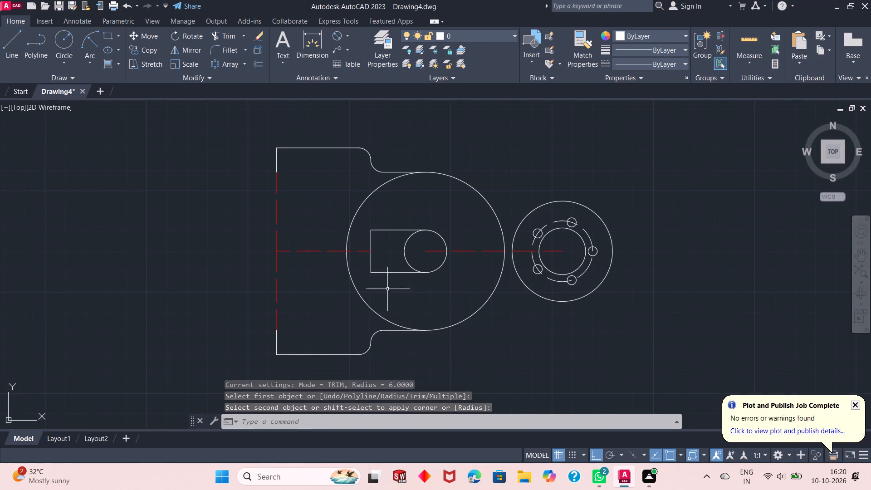
scroll(405, 304, "up", 1)
scroll(405, 304, "down", 1)
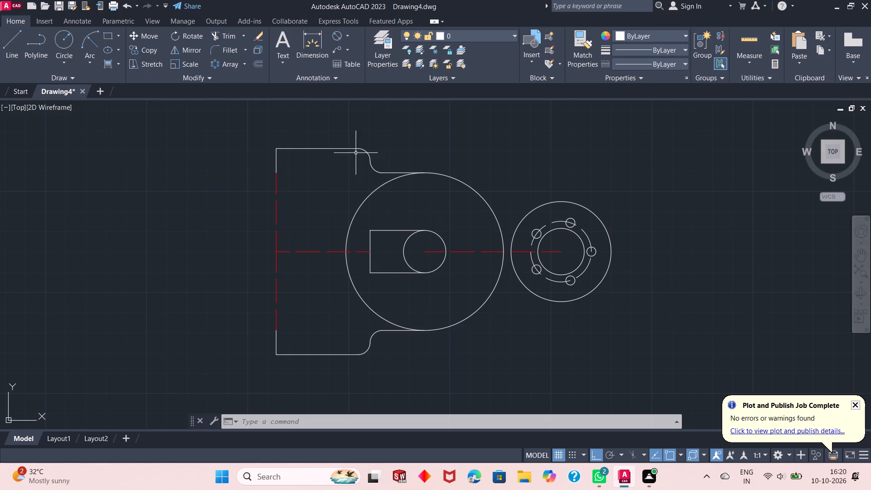
left_click(222, 39)
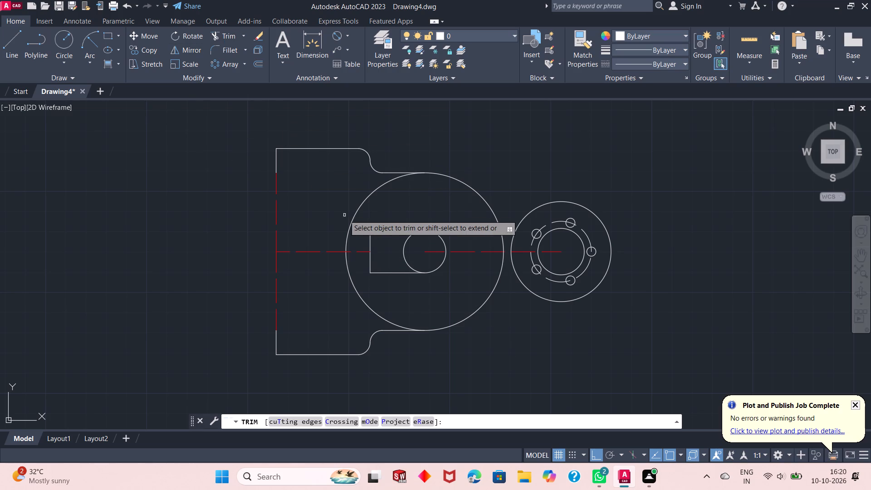
left_click(352, 219)
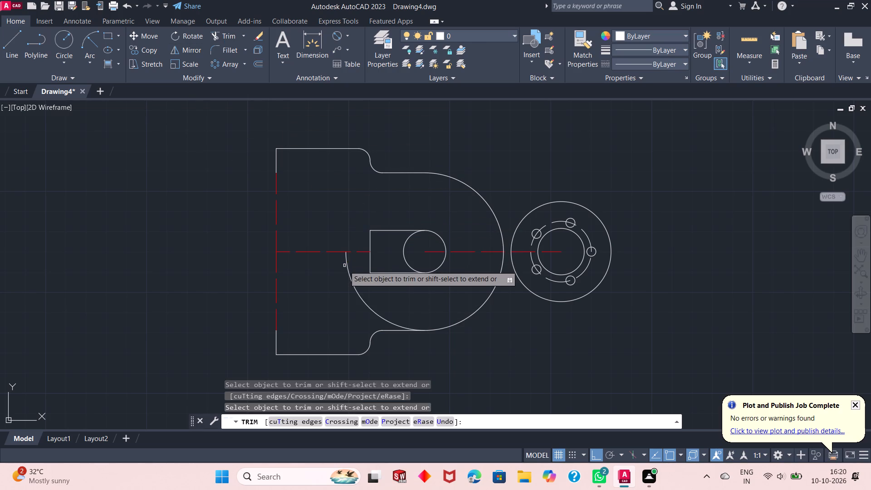
left_click(348, 269)
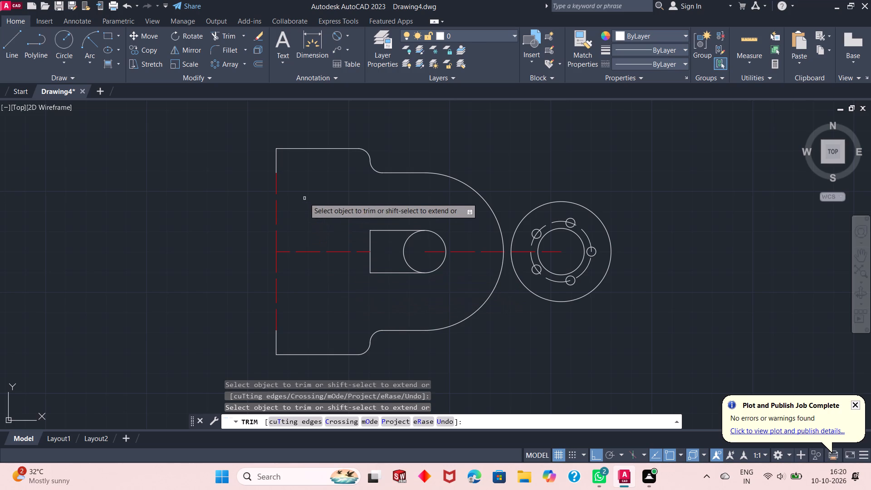
right_click(304, 197)
left_click(316, 204)
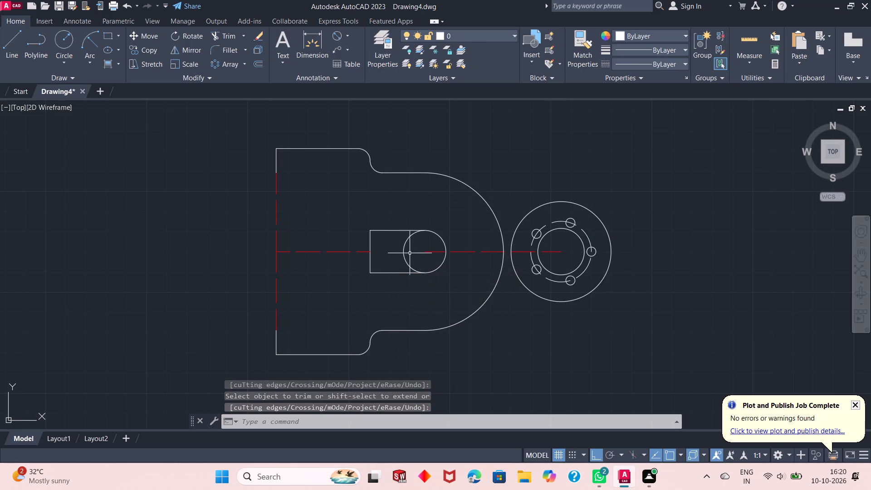
Trim away the left half of the small circle inside the slot, leaving its rounded end.
right_click(209, 124)
left_click(244, 134)
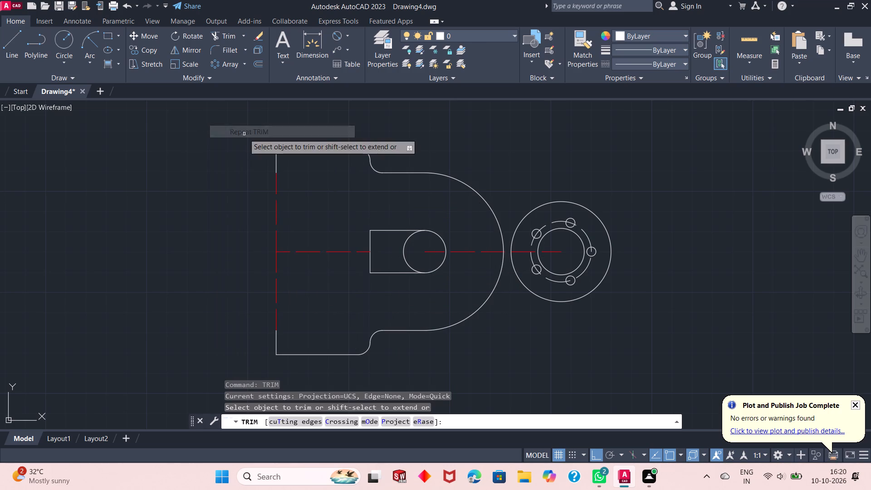
left_click(403, 259)
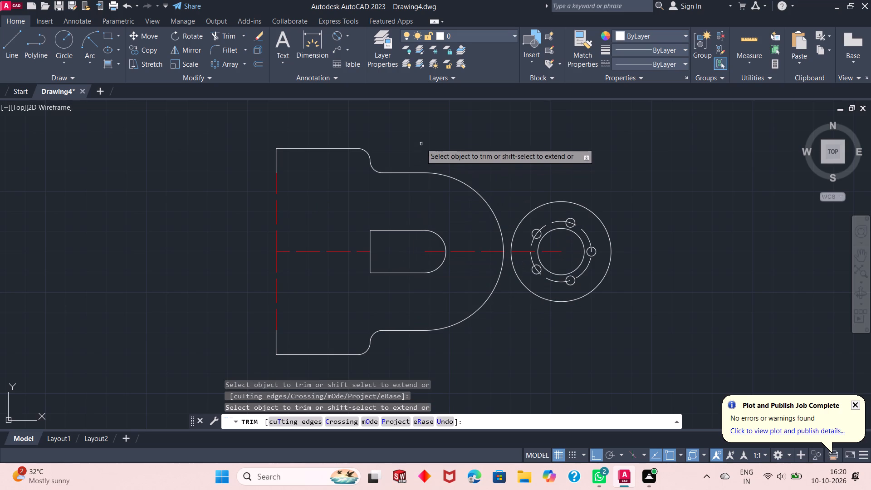
right_click(421, 140)
left_click(438, 147)
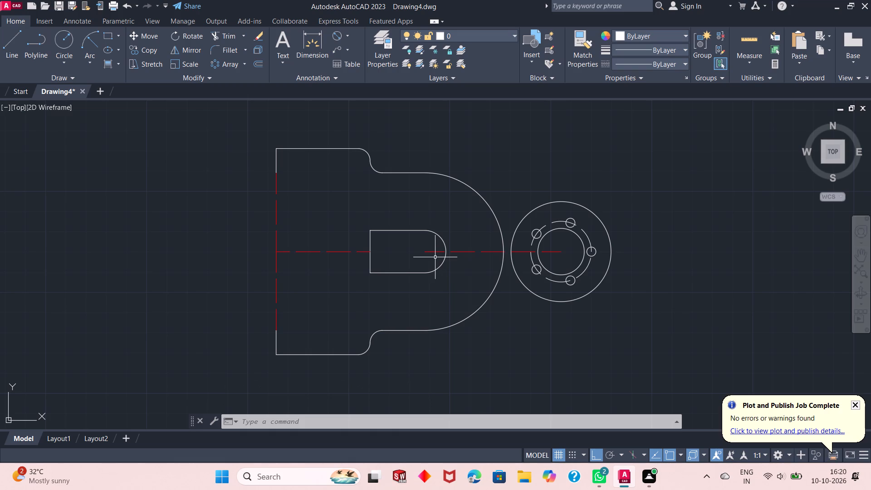
Turn ortho off and draw a diagonal line from the red vertical line's lower end to the slot's lower-left corner.
scroll(611, 232, "down", 1)
scroll(591, 236, "up", 2)
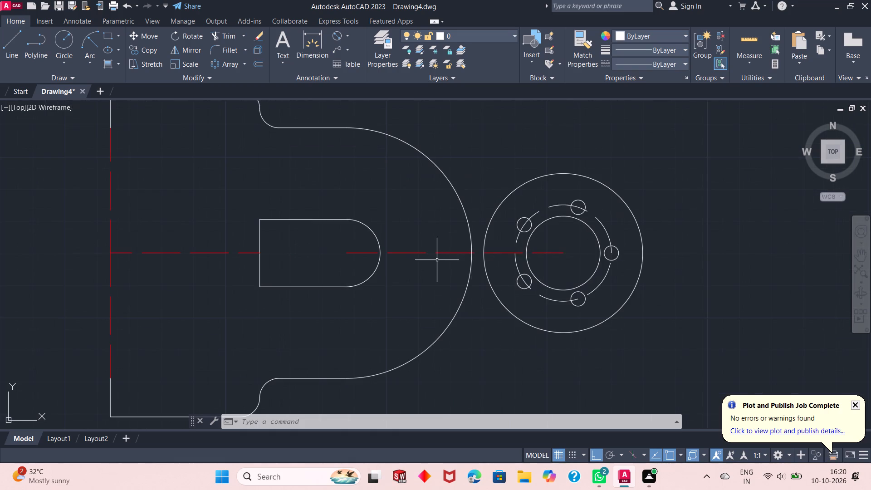
scroll(437, 260, "down", 2)
scroll(437, 260, "up", 1)
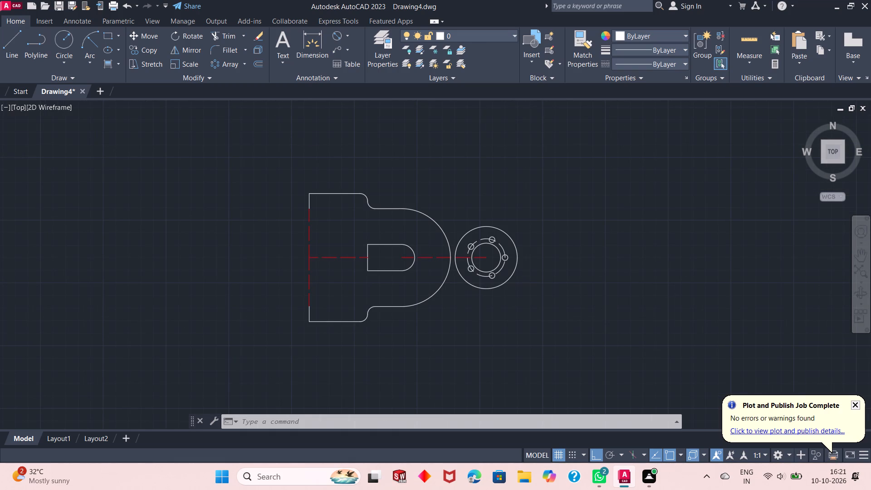
scroll(437, 260, "down", 1)
scroll(256, 279, "up", 1)
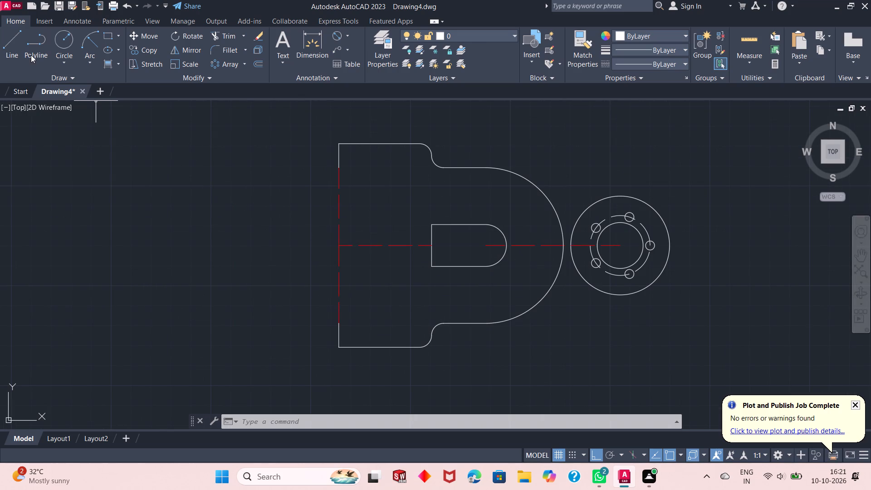
left_click(15, 42)
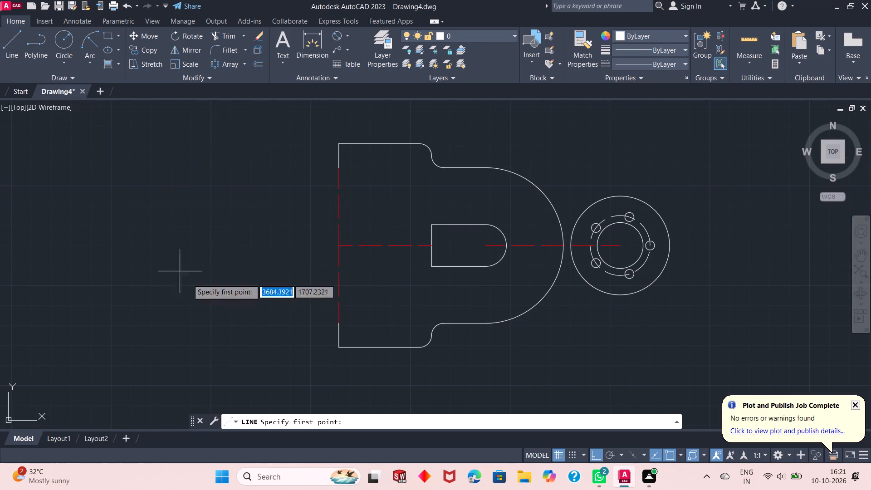
left_click(338, 321)
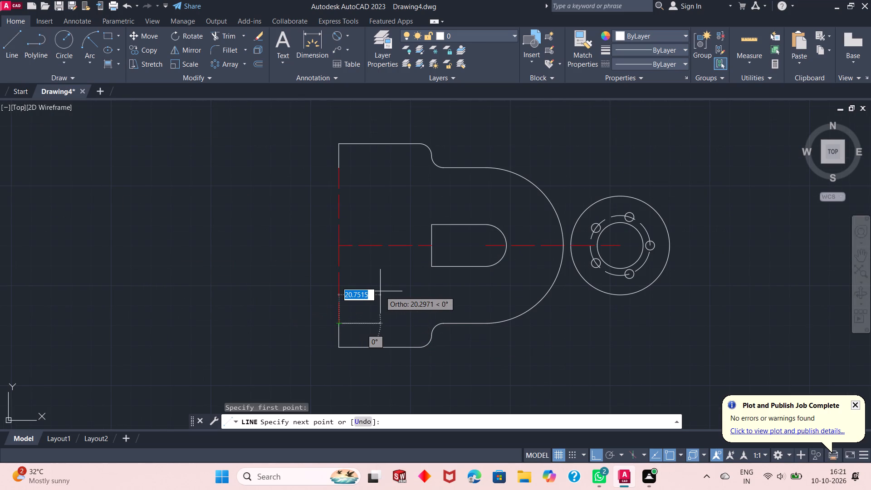
key("F8")
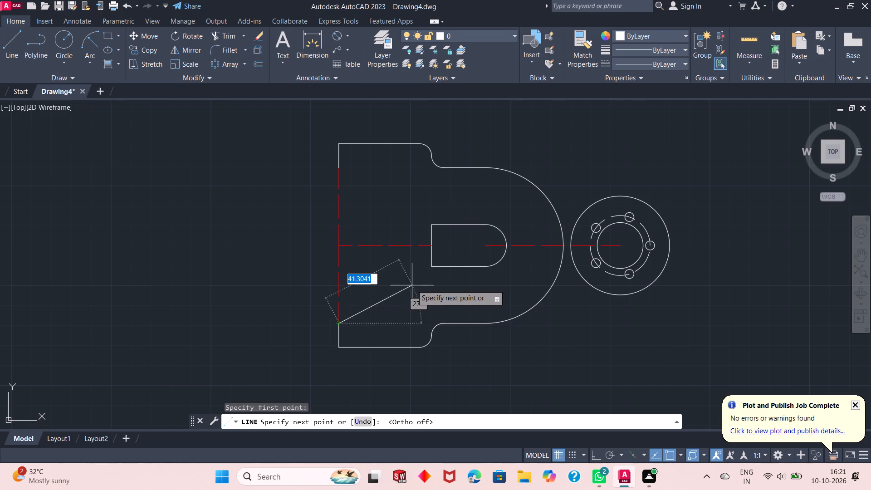
left_click(430, 268)
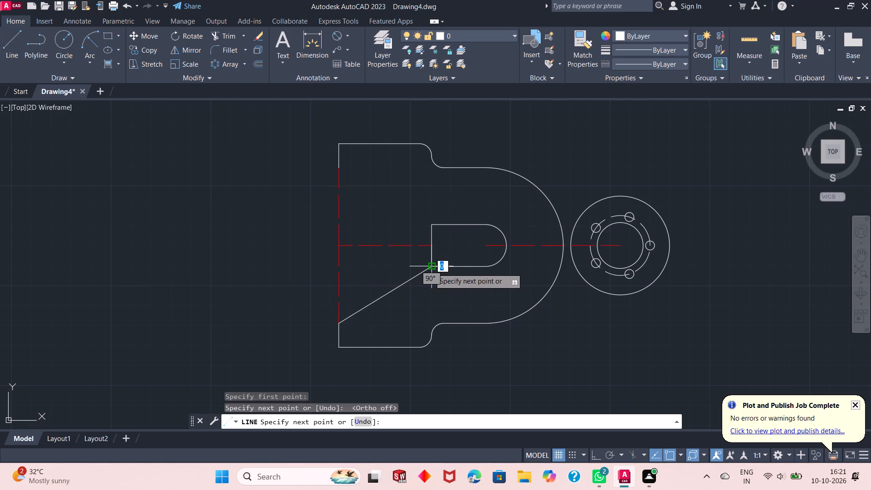
right_click(431, 268)
left_click(455, 276)
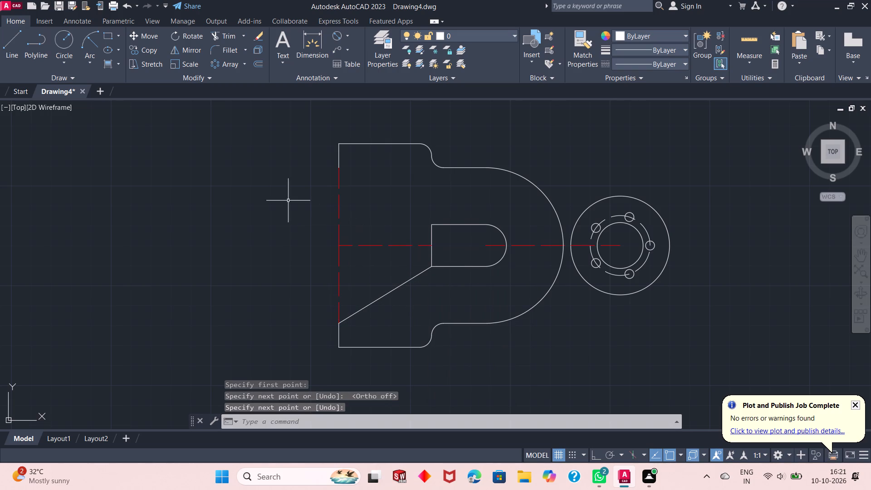
Draw a diagonal line from the red vertical line's upper end to the slot's upper-left corner.
right_click(237, 132)
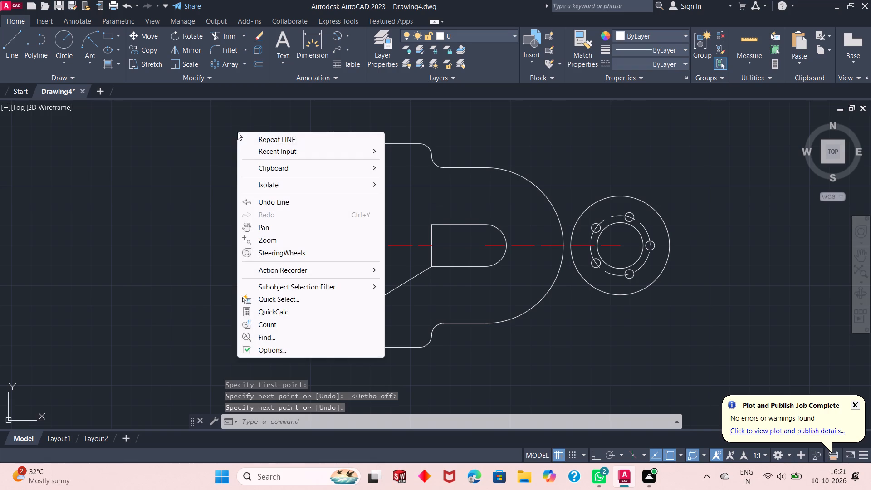
left_click(275, 136)
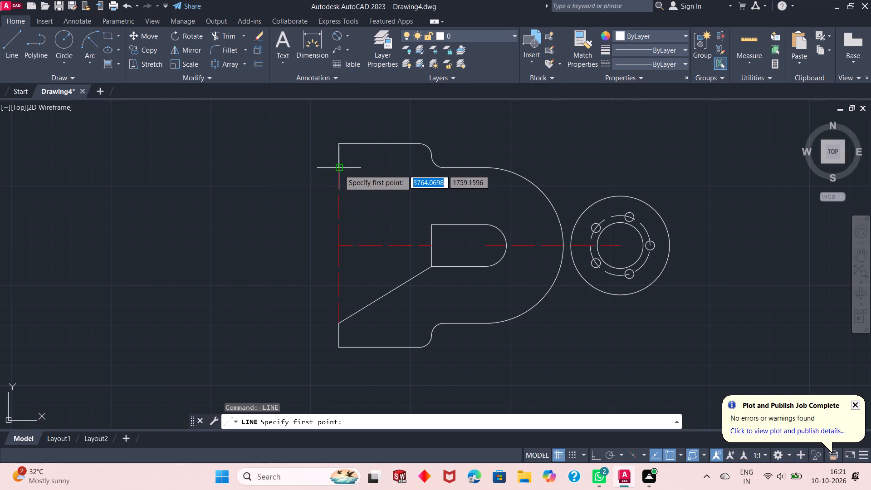
left_click(337, 166)
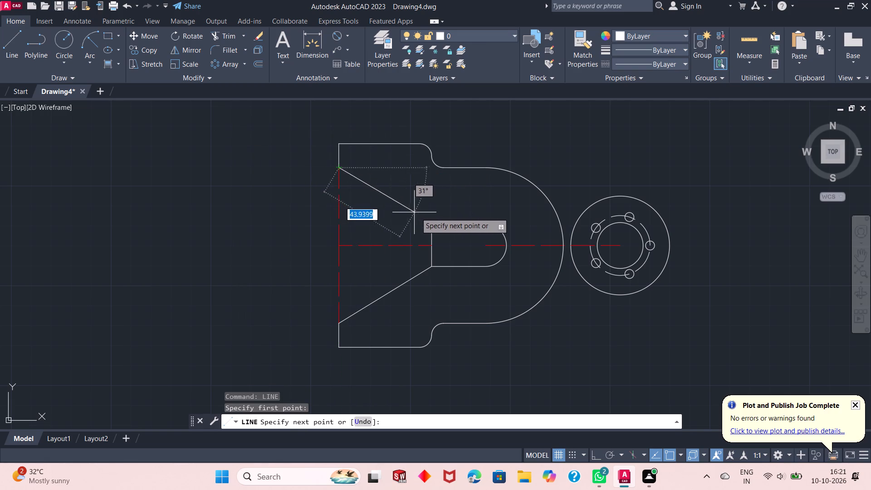
left_click(431, 223)
right_click(439, 204)
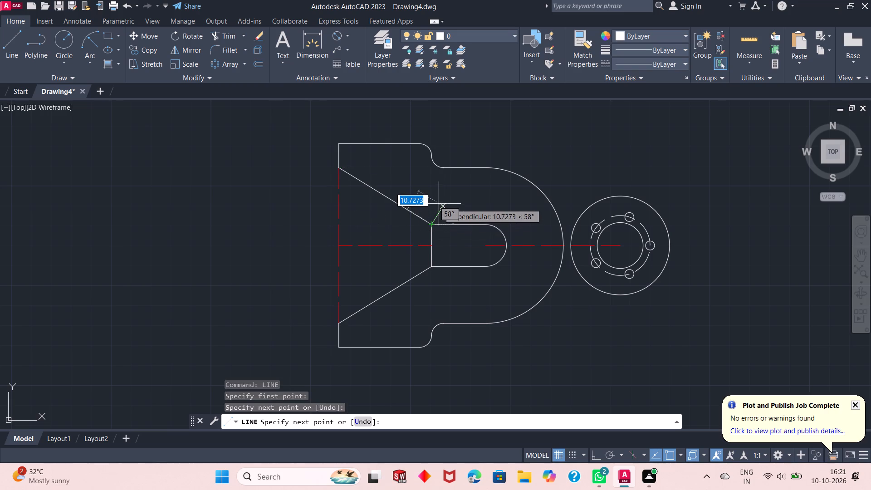
left_click(450, 209)
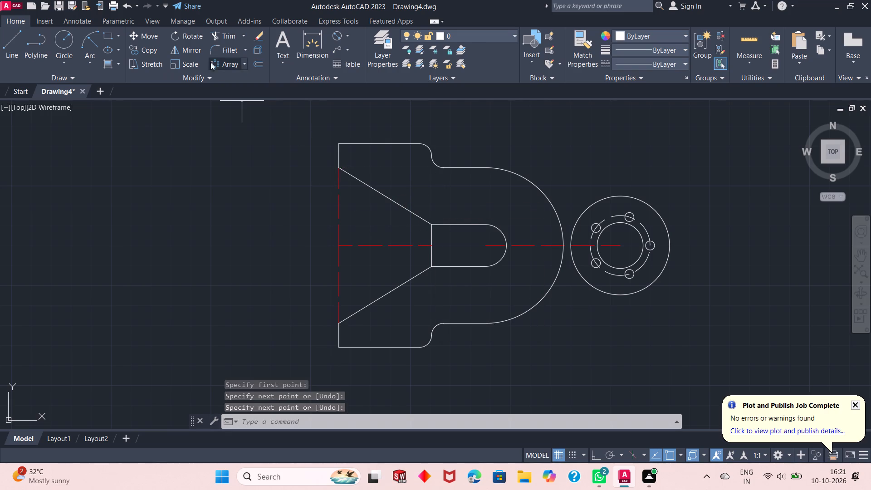
Trim away the slot's left vertical edge and the red vertical line to open the tapered mouth.
left_click(216, 37)
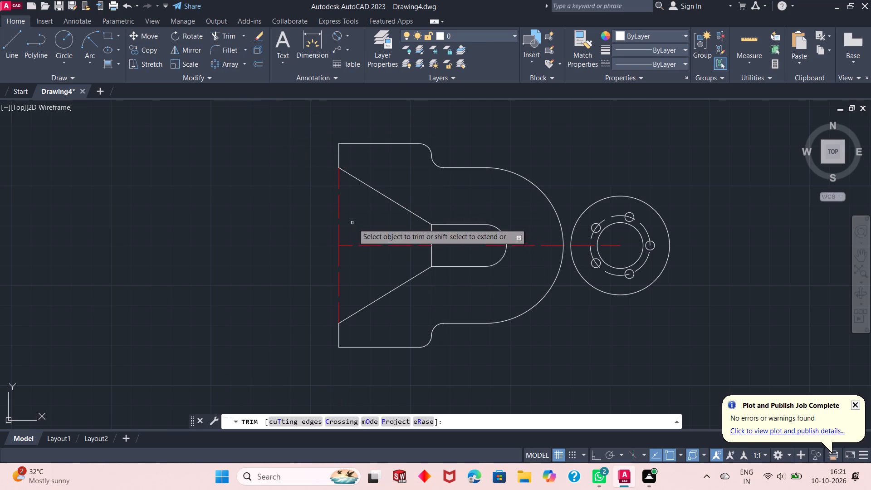
left_click_drag(435, 234, 416, 234)
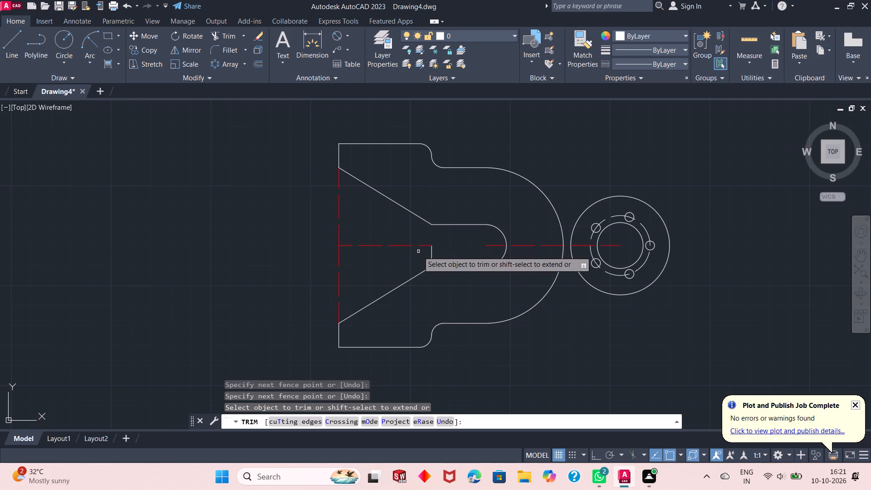
left_click_drag(421, 252, 439, 252)
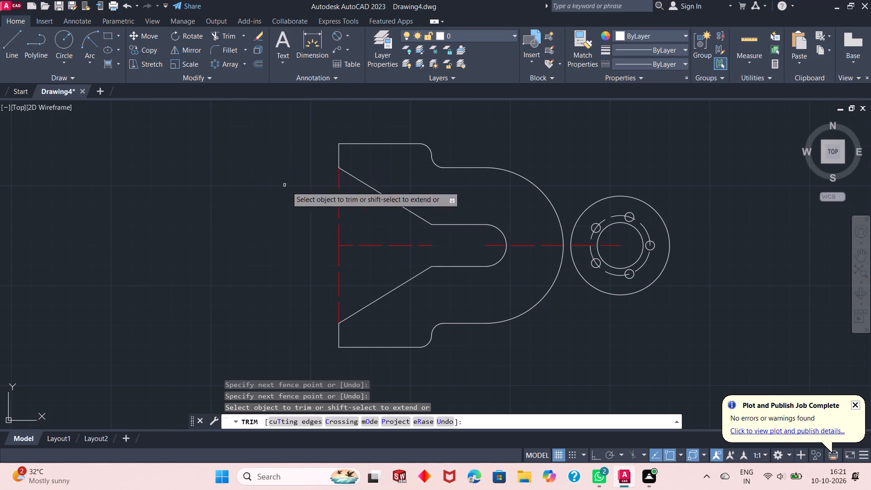
left_click_drag(353, 219, 326, 225)
left_click_drag(368, 278, 325, 275)
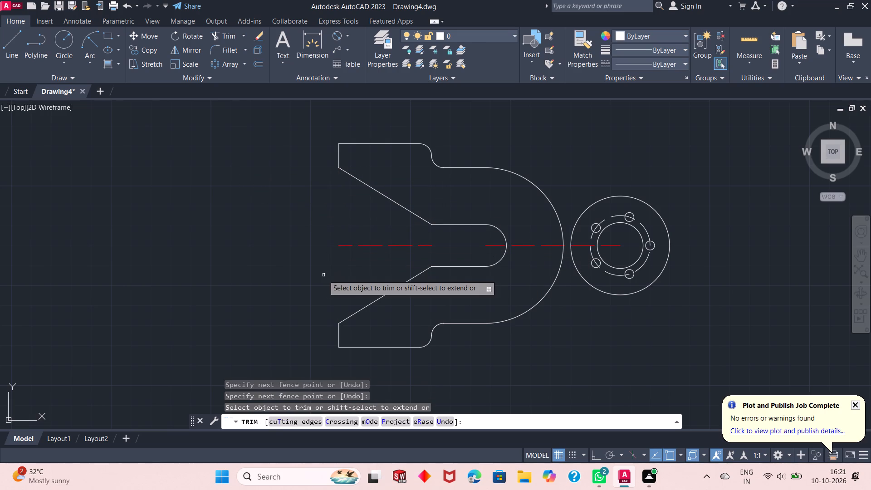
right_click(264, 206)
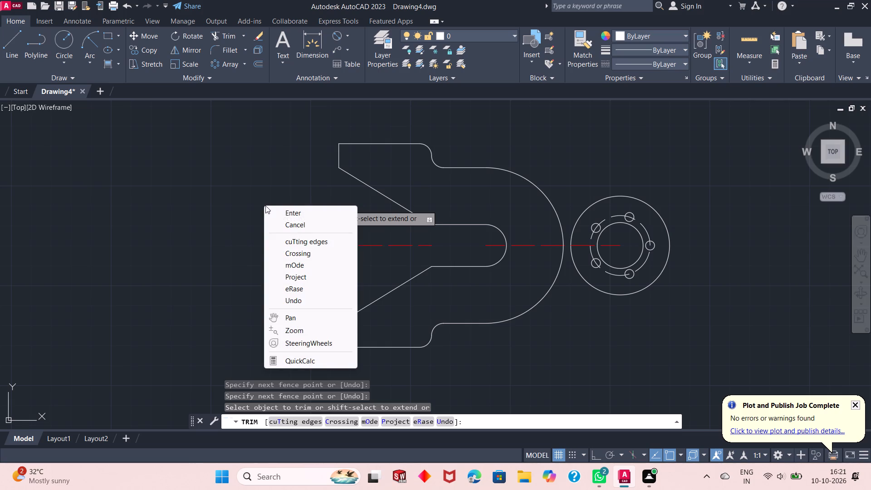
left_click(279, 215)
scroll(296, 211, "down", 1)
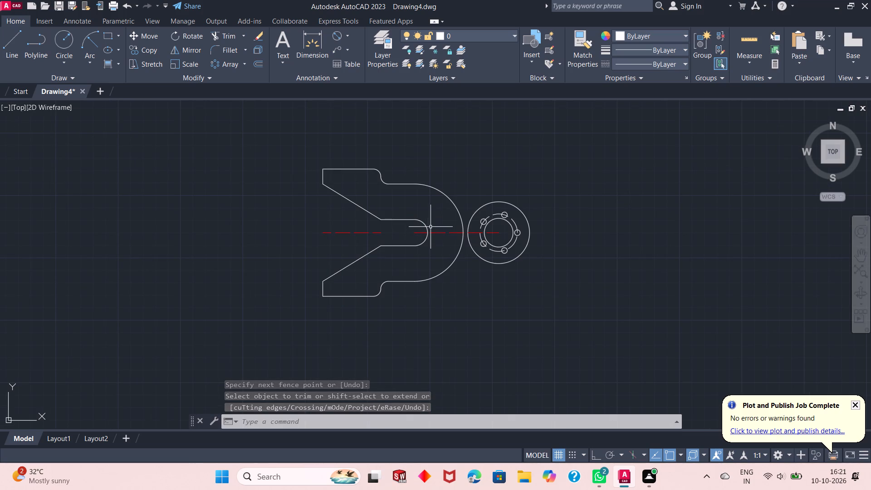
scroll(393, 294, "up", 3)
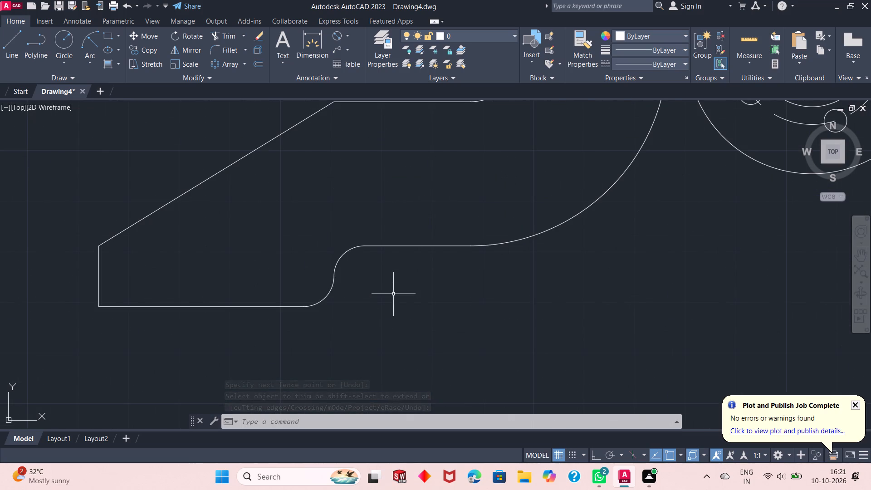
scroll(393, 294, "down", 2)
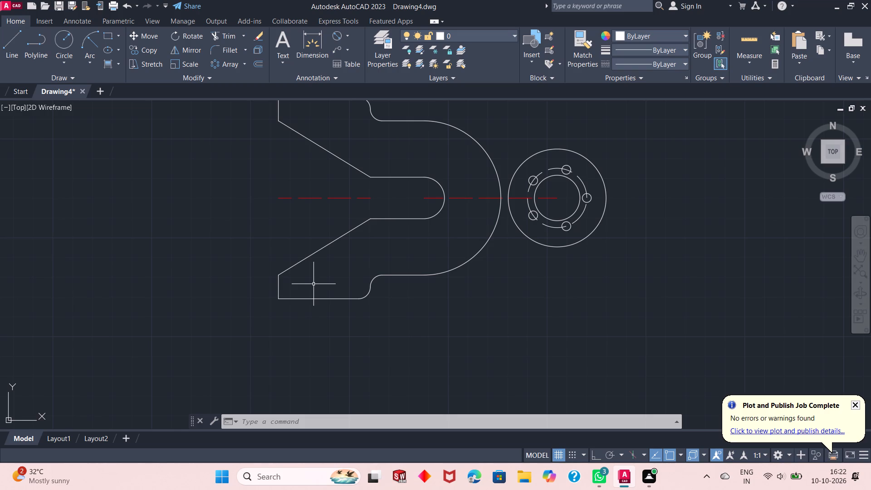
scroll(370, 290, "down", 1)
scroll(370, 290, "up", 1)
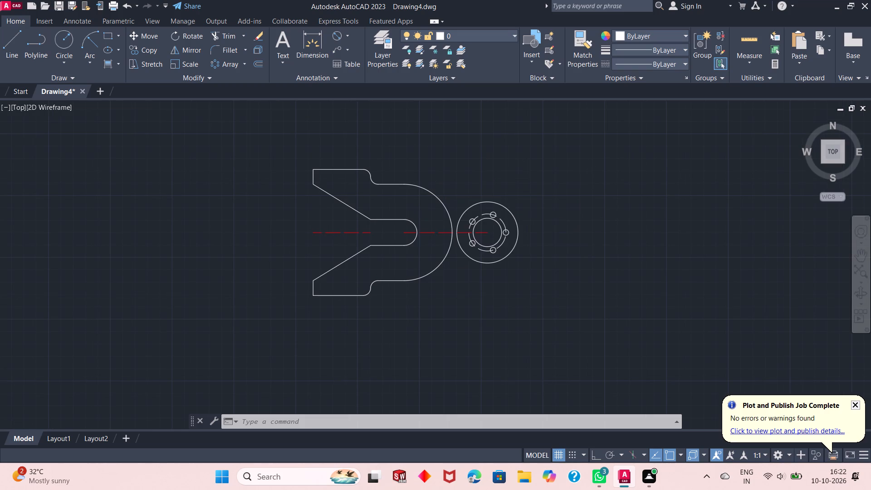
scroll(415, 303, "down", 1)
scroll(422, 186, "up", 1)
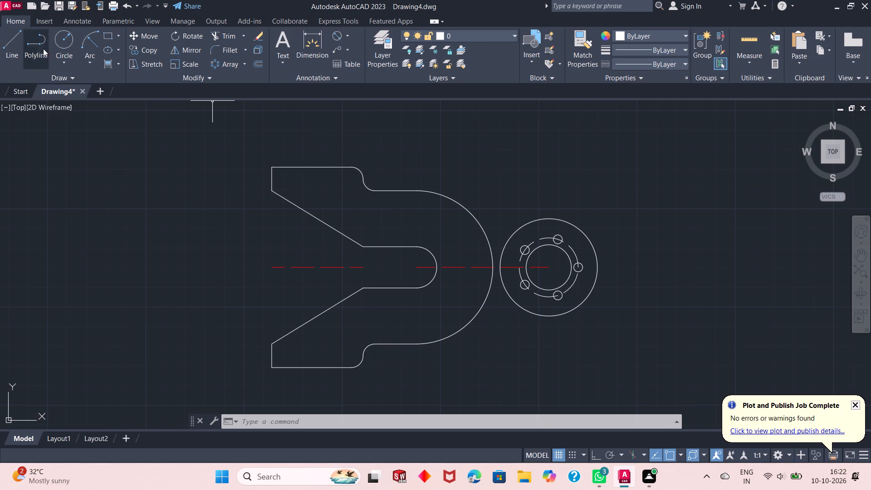
Fillet the forked body's large arc to the plate's outer circle with radius 21 on the lower side.
left_click(219, 54)
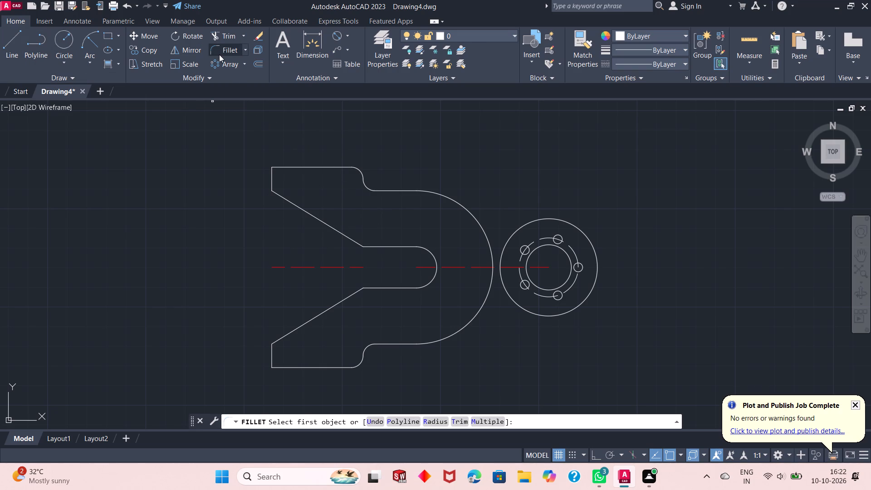
left_click(433, 425)
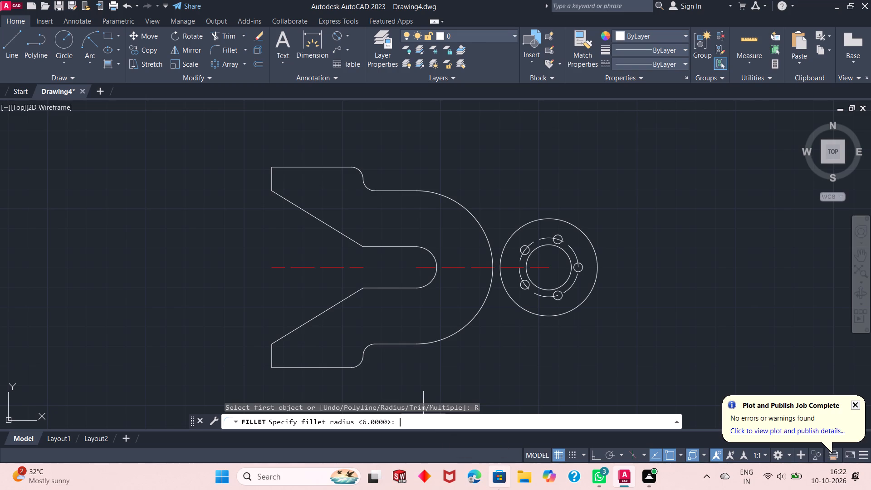
type("21")
key("Return")
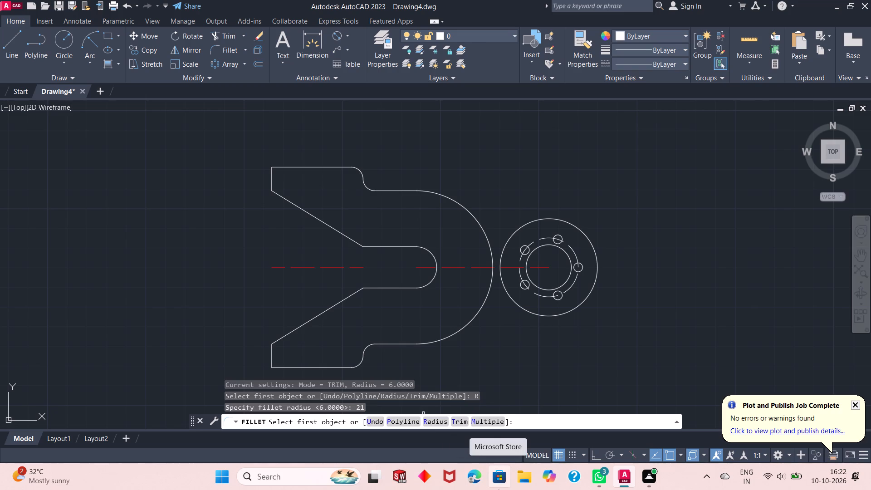
left_click(481, 313)
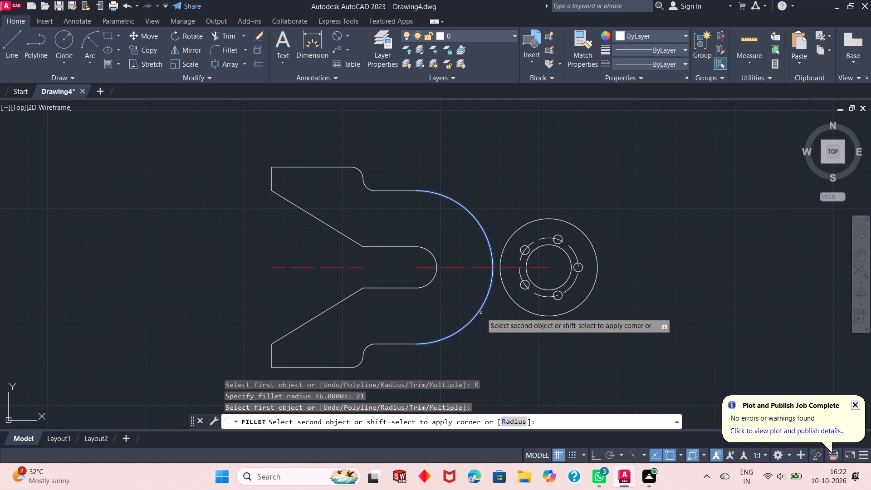
left_click(543, 316)
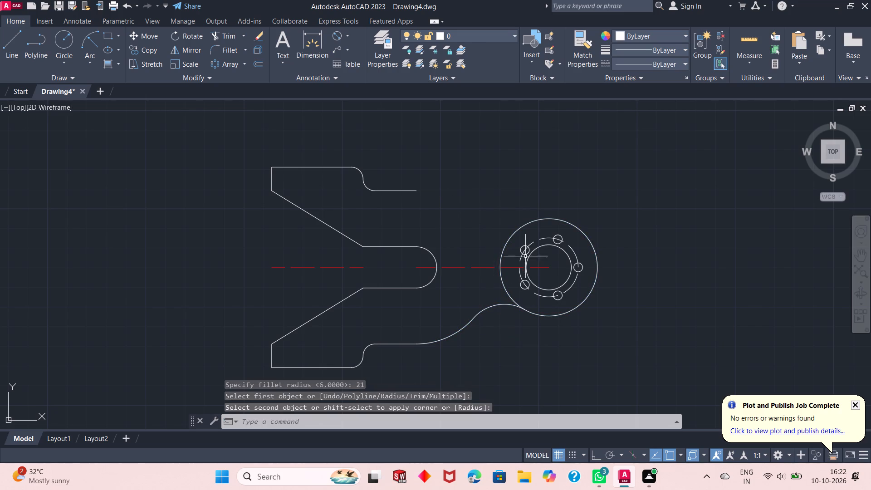
Redraw the body's large curve as a radius 39 circle centred on the slot's rounded end, reaching the upper edge's endpoint.
right_click(460, 150)
left_click(478, 168)
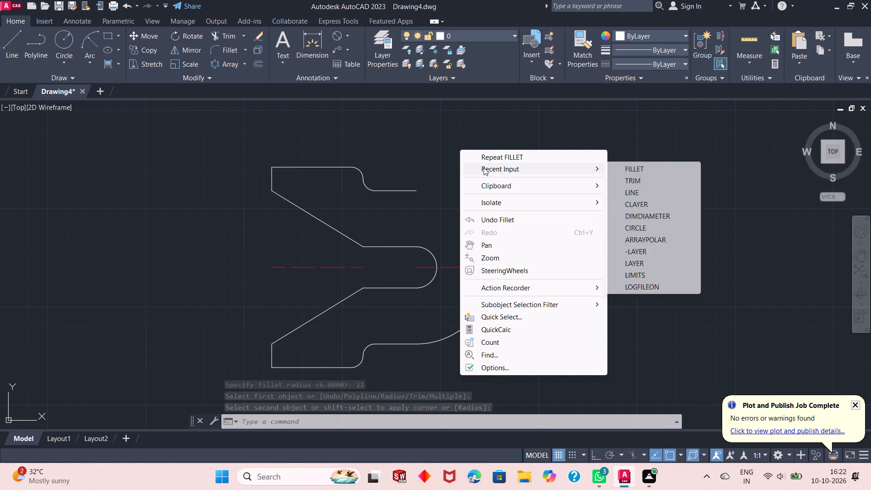
left_click(672, 228)
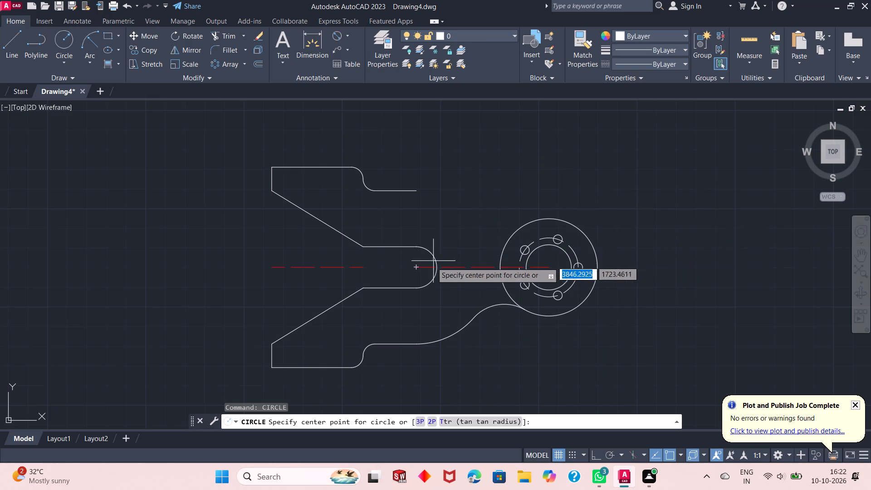
left_click(416, 269)
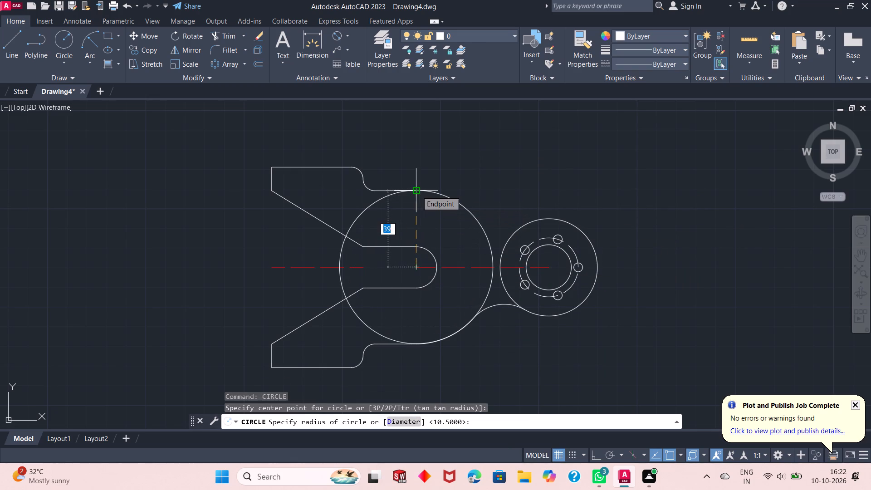
left_click(416, 191)
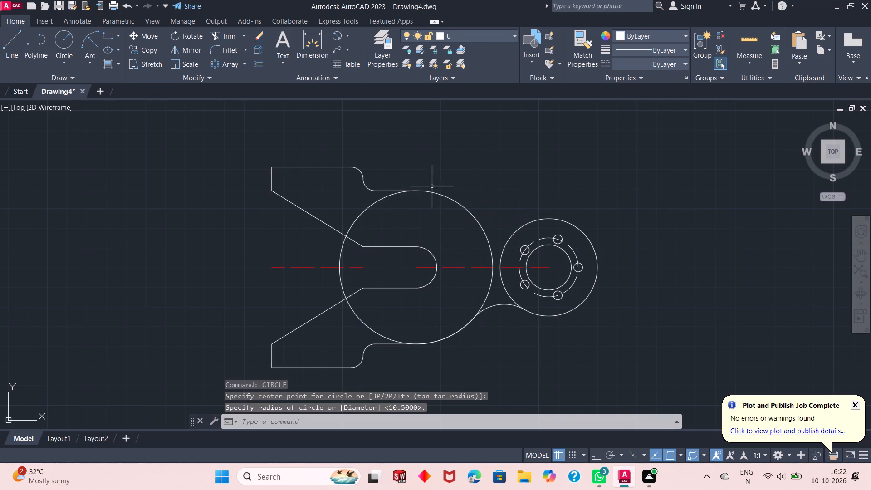
Fillet the radius 39 circle to the plate's outer circle with radius 21 on the upper side.
right_click(434, 148)
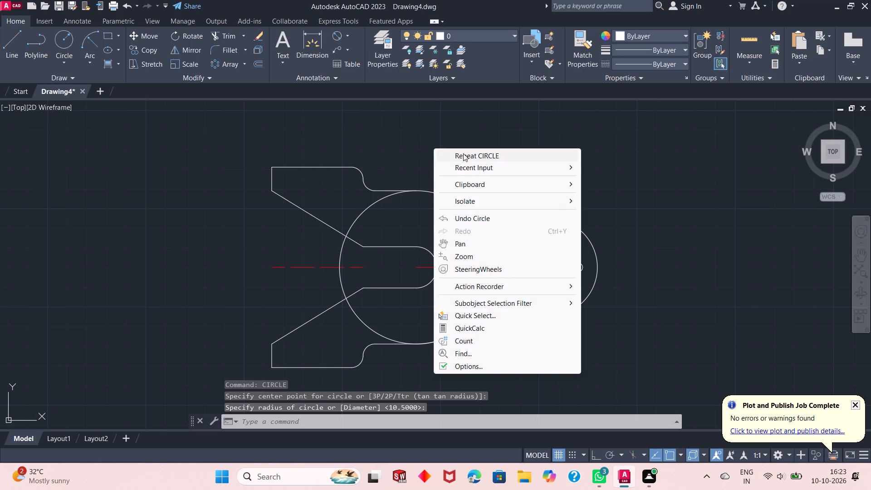
left_click(469, 162)
left_click(605, 181)
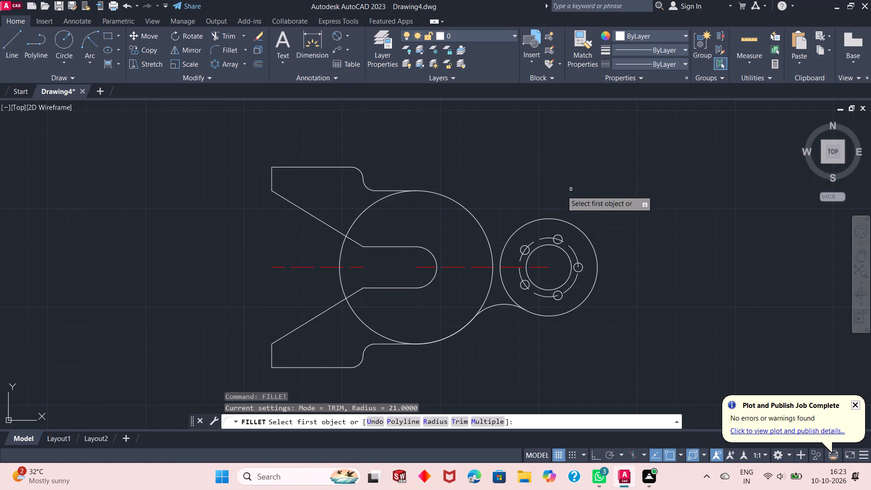
left_click(432, 421)
key("Return")
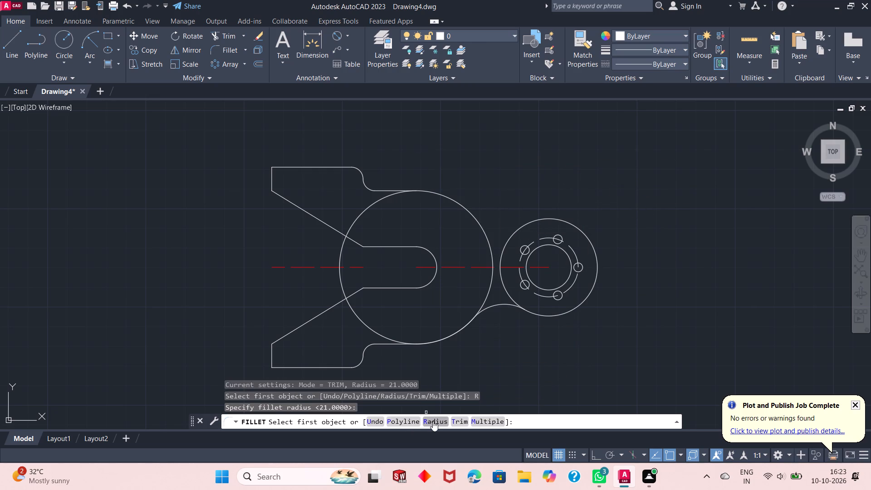
left_click(480, 225)
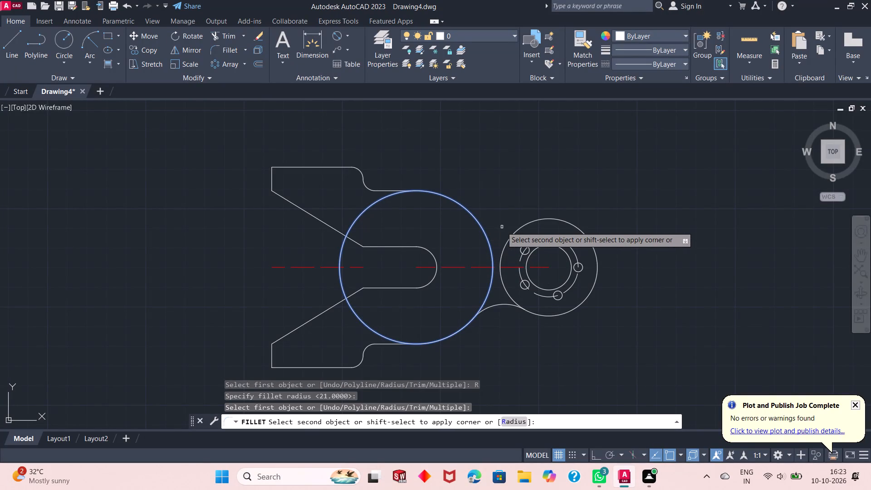
left_click(522, 229)
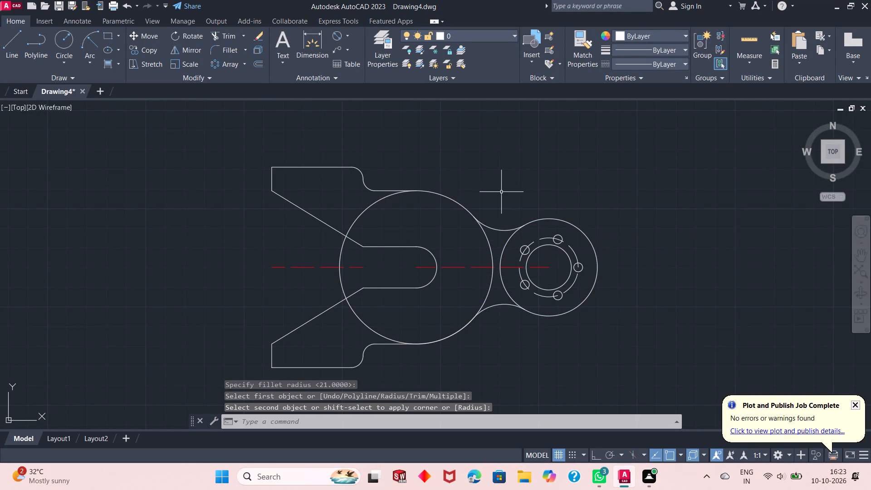
Trim away the radius 39 circle's right portion between the two radius 21 fillets.
right_click(484, 152)
left_click(524, 170)
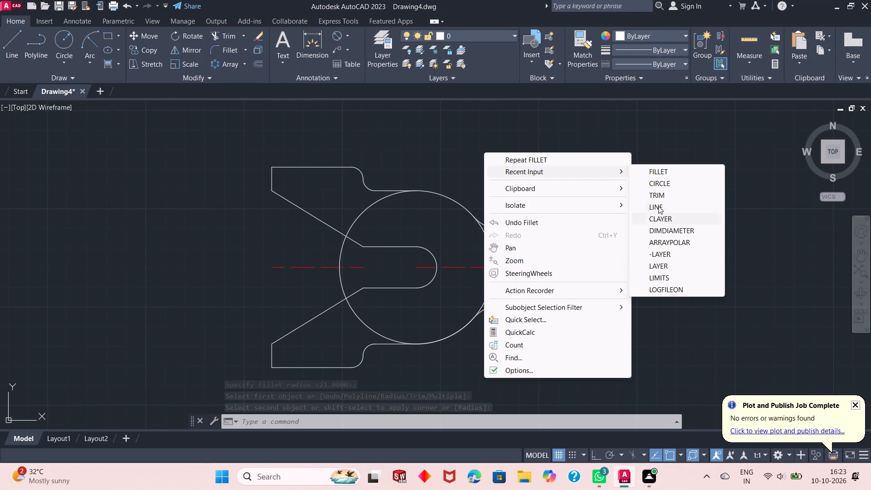
left_click(659, 197)
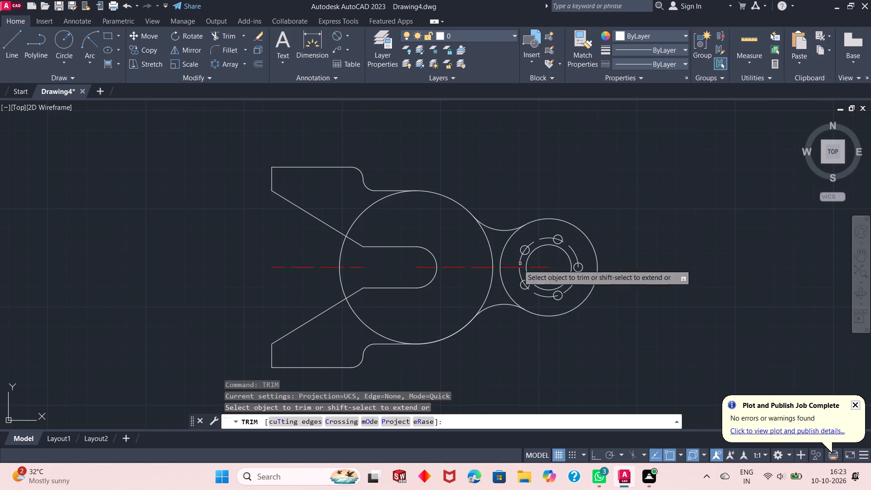
left_click(488, 242)
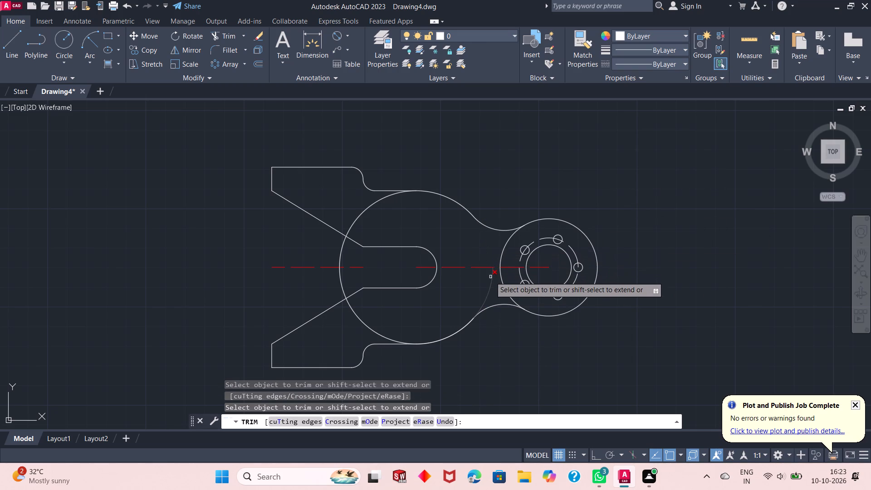
left_click(491, 281)
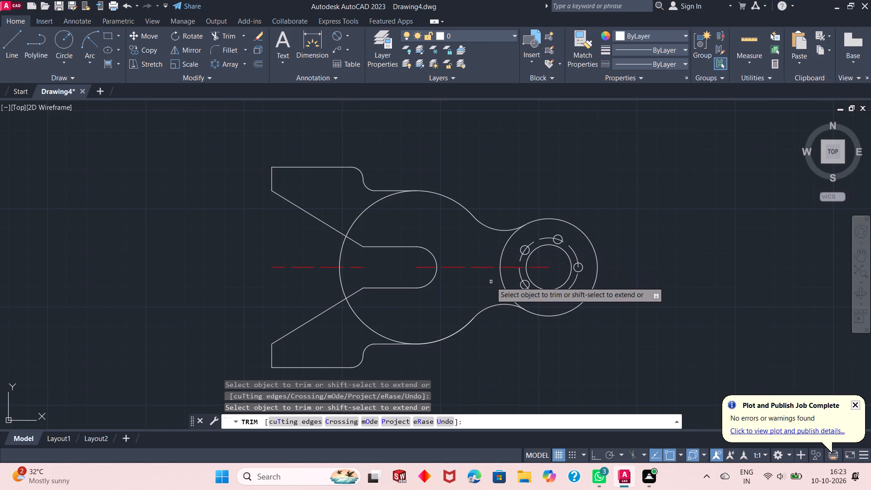
right_click_drag(598, 197, 598, 189)
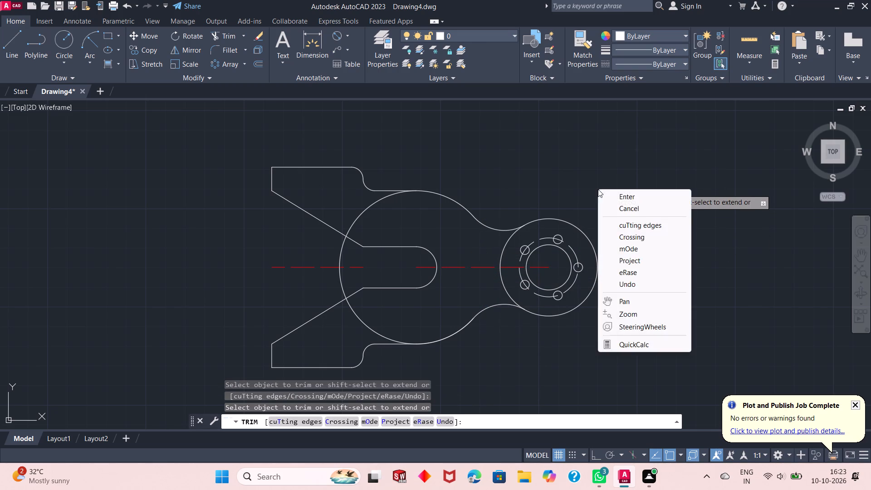
left_click(607, 193)
Trim away the radius 39 circle's left portions crossing the fork arms and the open slot.
scroll(565, 209, "down", 2)
scroll(546, 235, "up", 1)
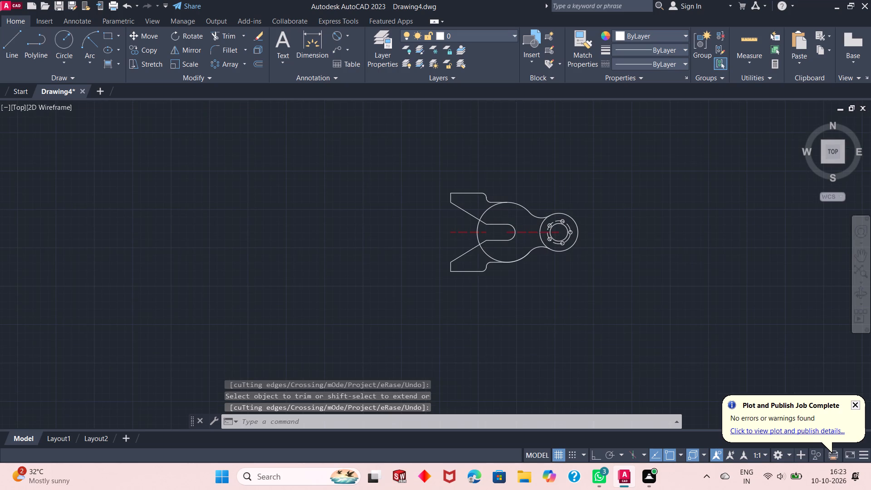
right_click(324, 165)
left_click(336, 171)
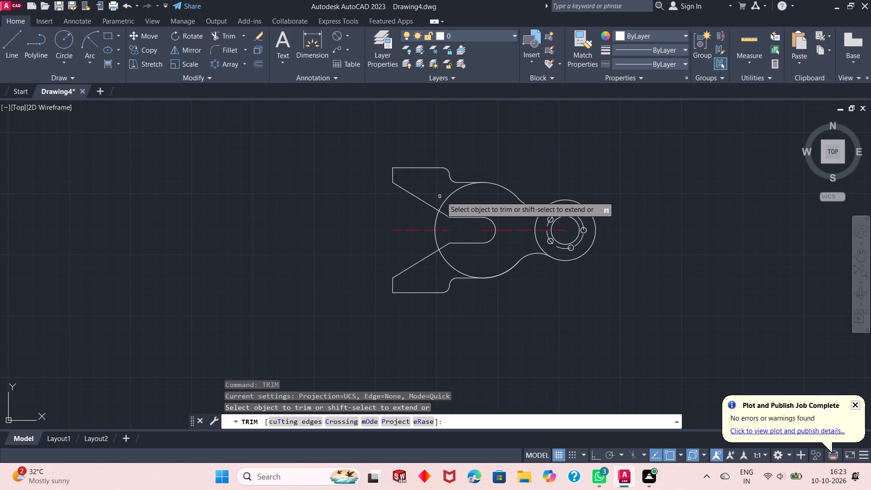
left_click(449, 196)
left_click(435, 219)
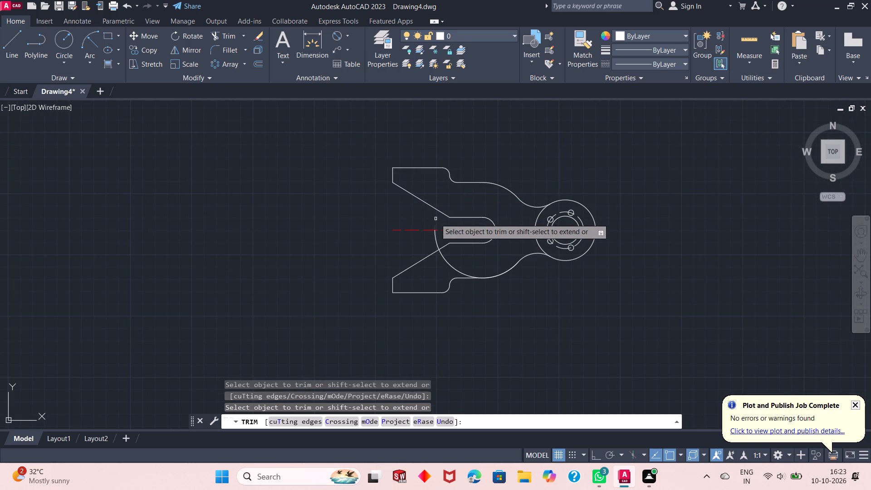
left_click(437, 239)
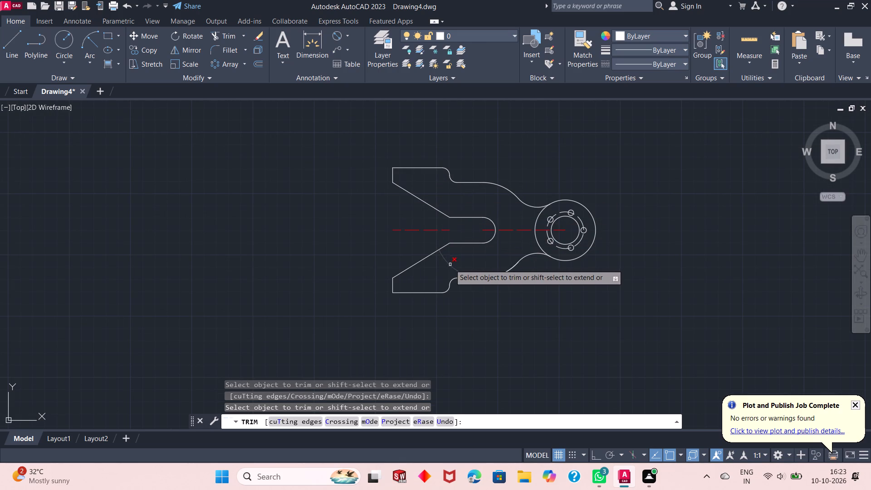
left_click(450, 265)
right_click(547, 163)
left_click(566, 167)
Draw a 22.5 horizontal line along the centreline from the slot's rounded-end centre towards the circular plate.
scroll(560, 205, "up", 1)
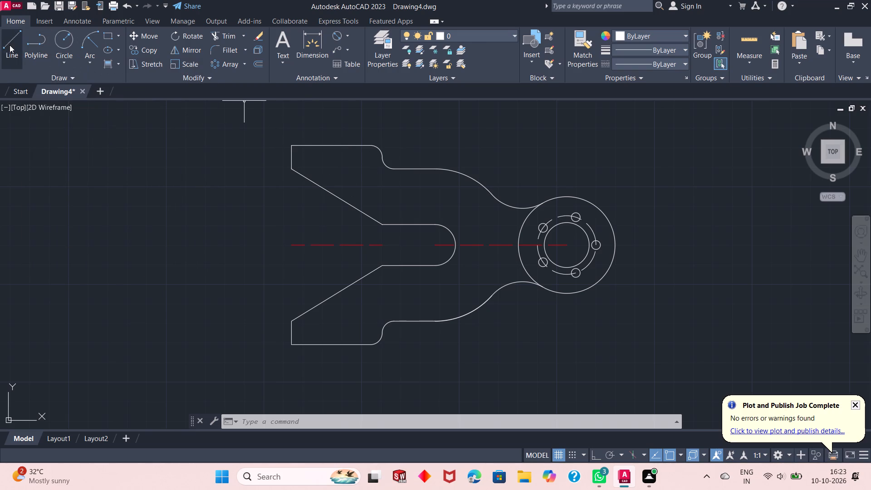
left_click(10, 45)
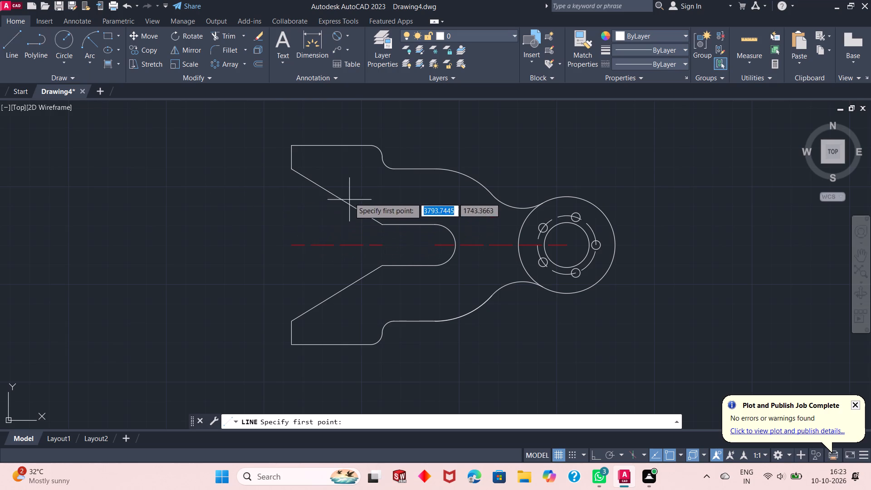
left_click(436, 243)
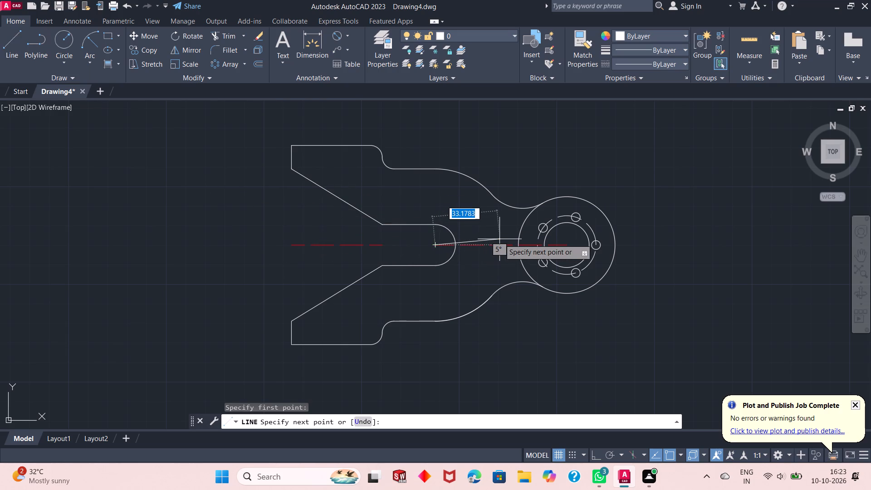
key("F8")
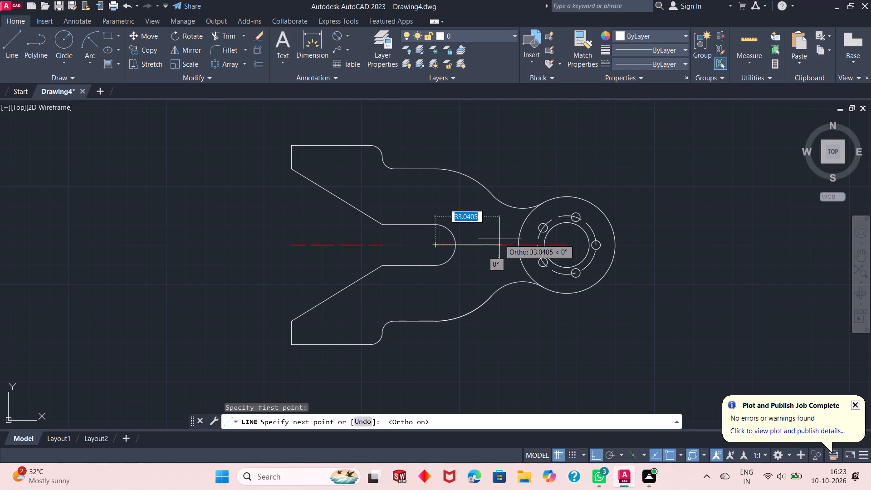
type("22")
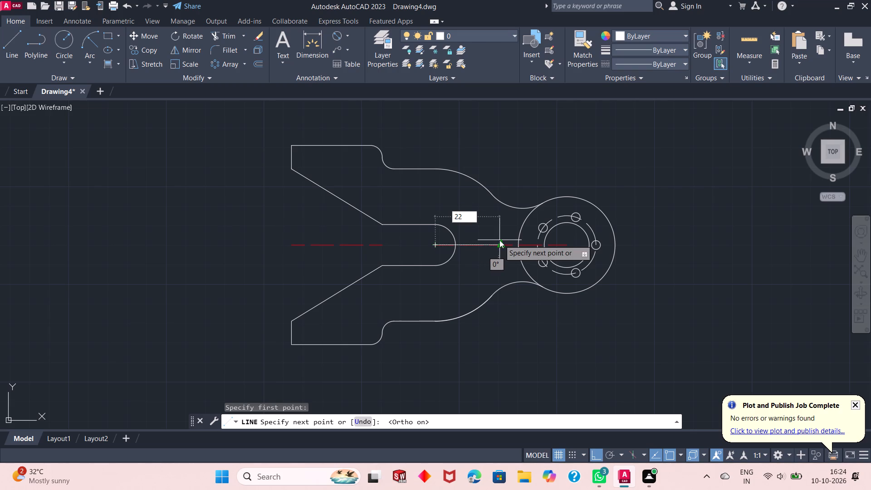
type(".5")
key("Return")
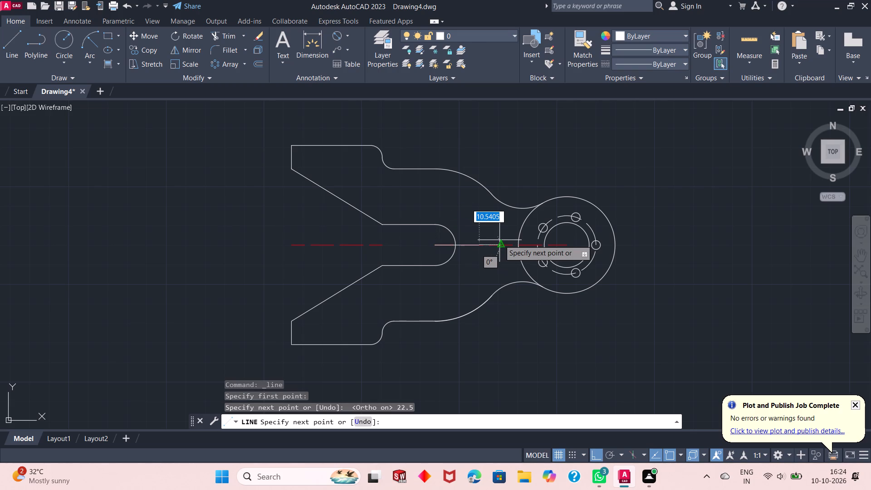
key("Escape")
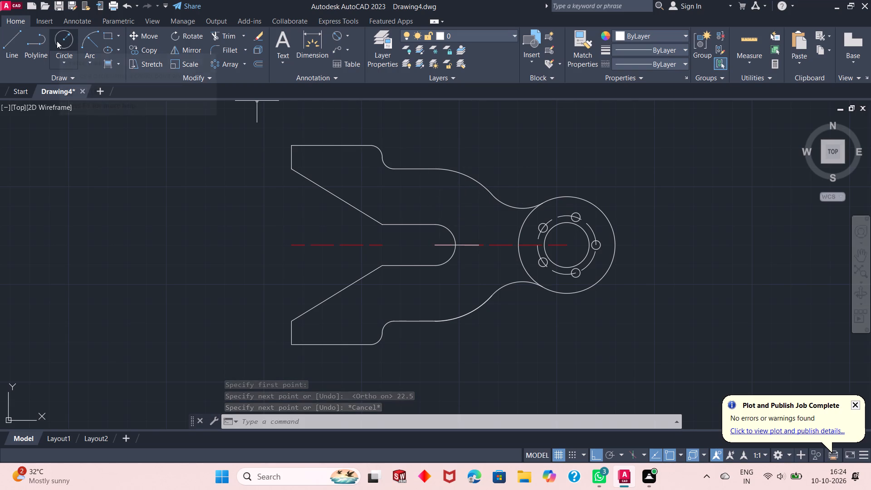
Make Layer3 the current layer.
left_click(484, 40)
left_click(480, 91)
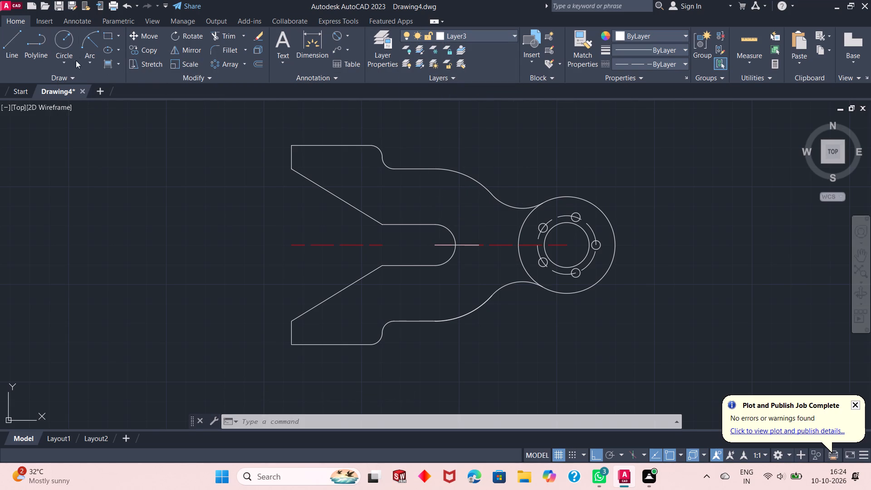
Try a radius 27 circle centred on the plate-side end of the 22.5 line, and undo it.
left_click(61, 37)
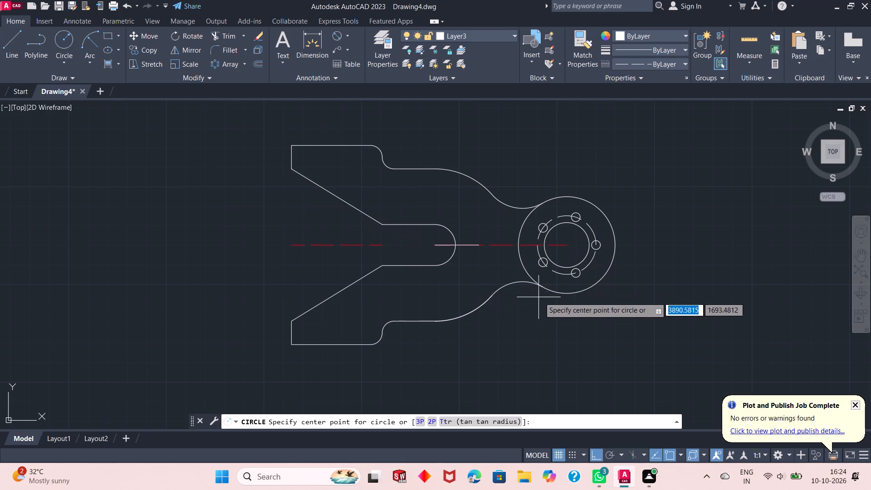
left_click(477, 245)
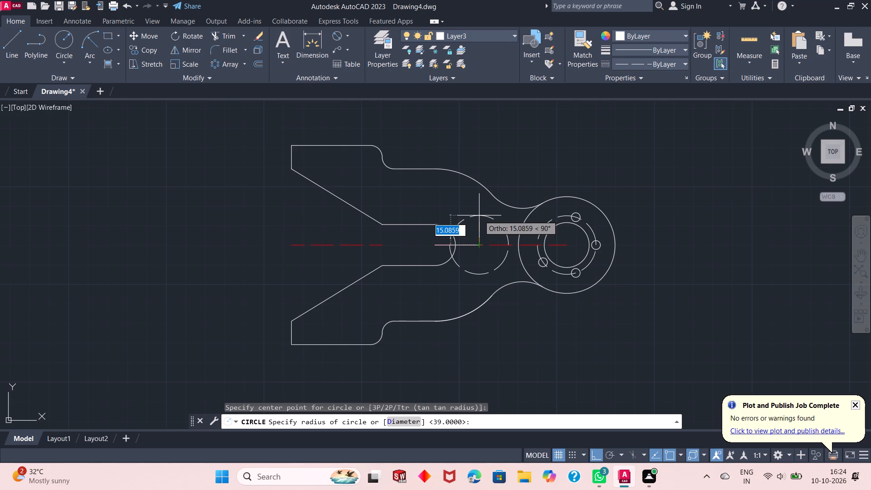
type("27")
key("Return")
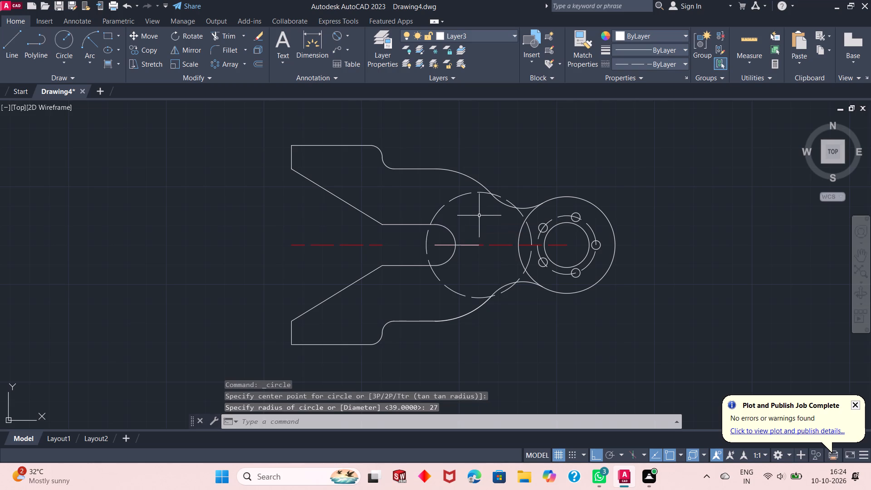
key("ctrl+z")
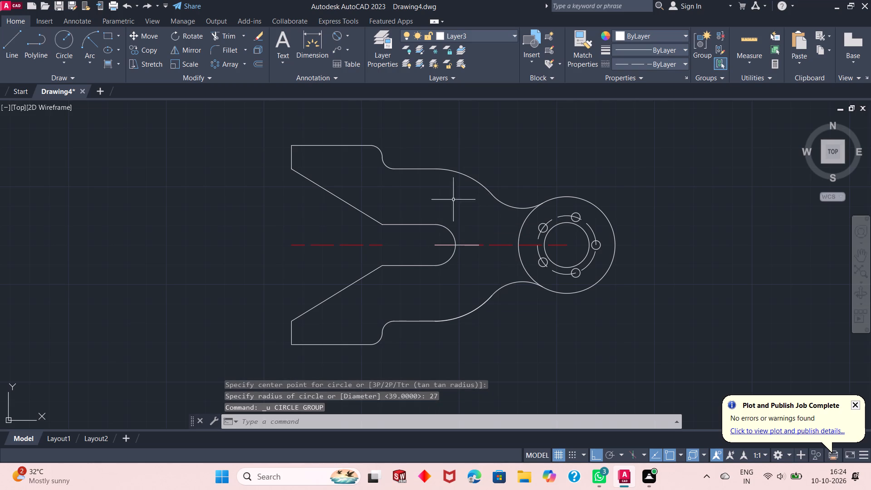
Draw a 27 diameter circle on Layer3 centred on the plate-side end of the 22.5 line.
left_click(59, 56)
left_click(82, 108)
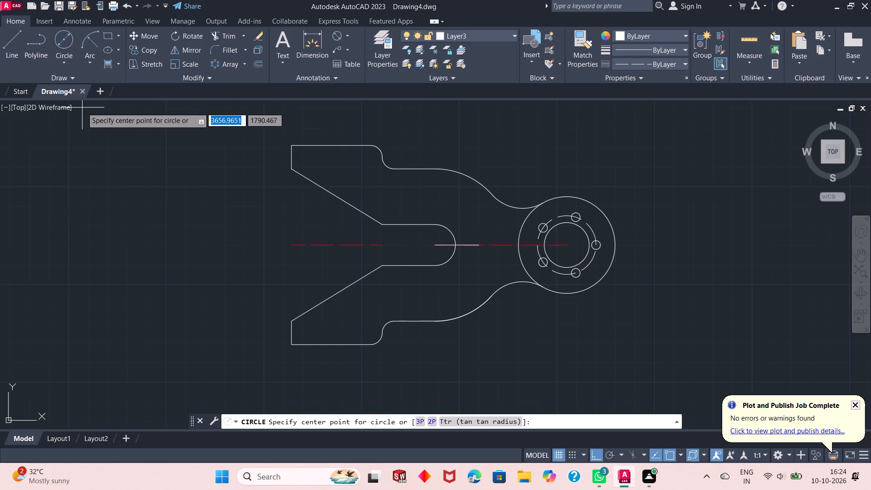
left_click(478, 244)
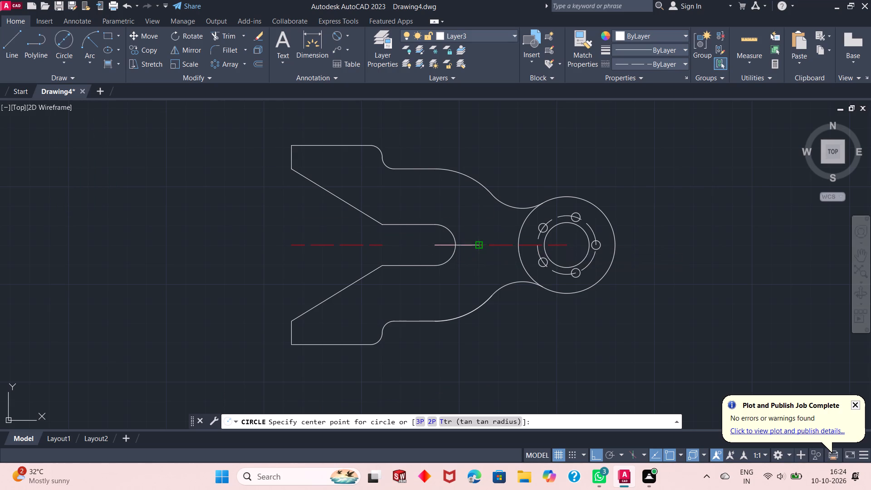
type("27")
key("Return")
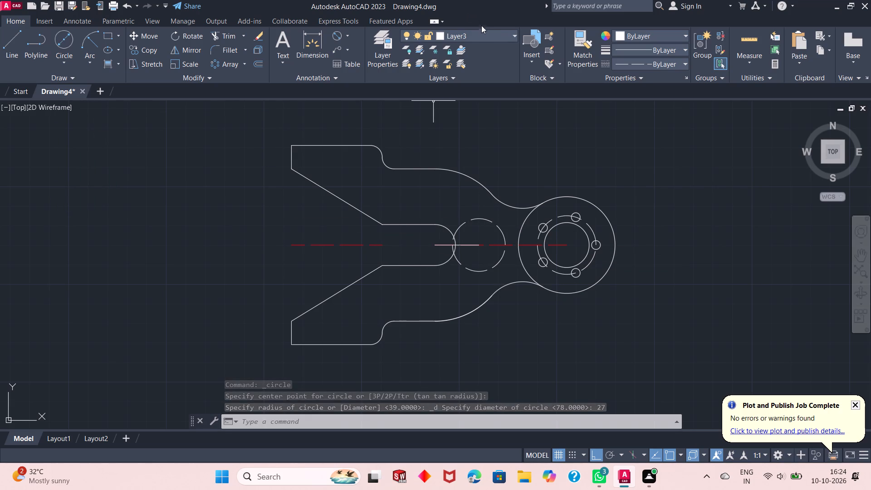
Draw a 13.6 diameter circle on layer 0, concentric with the dashed 27 diameter circle.
left_click(484, 39)
left_click(484, 51)
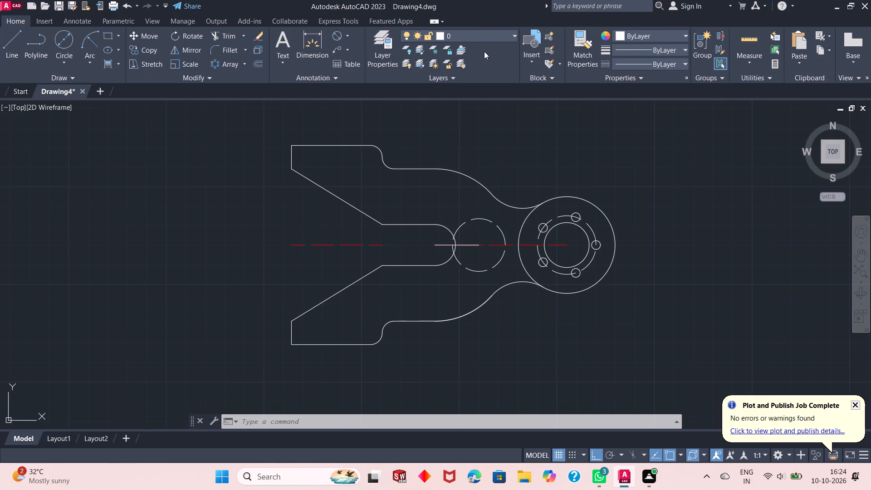
left_click(62, 45)
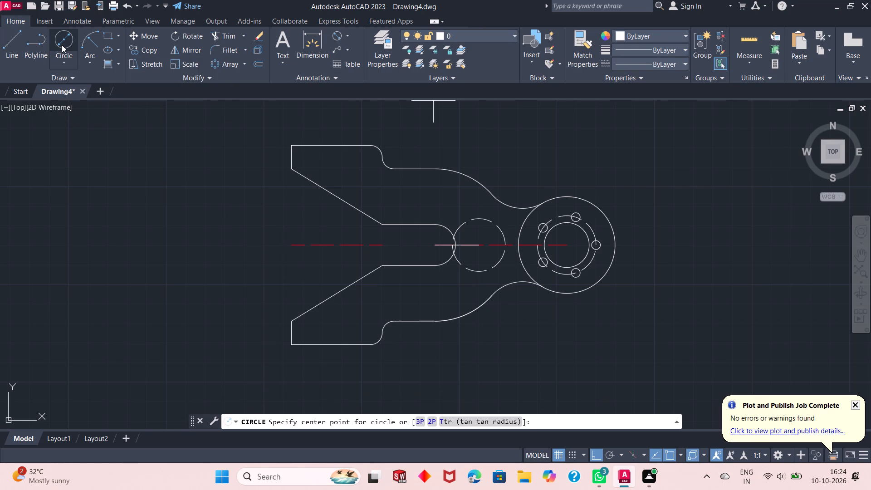
left_click(479, 247)
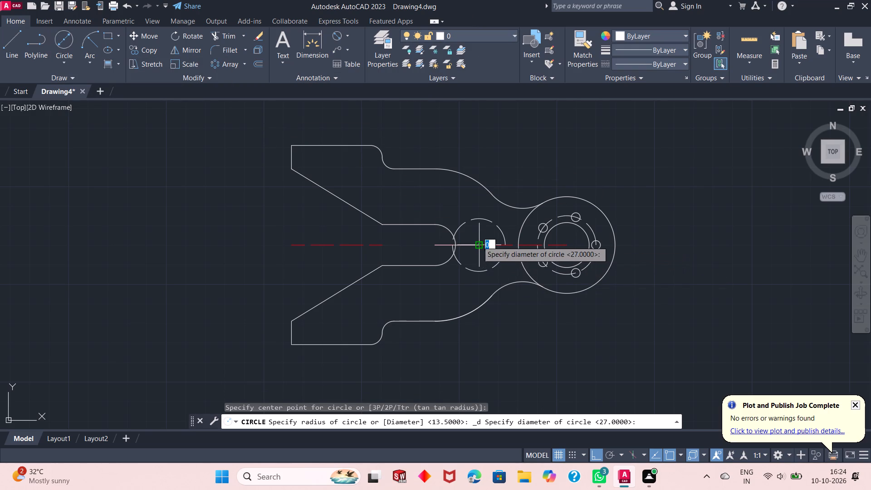
key("1")
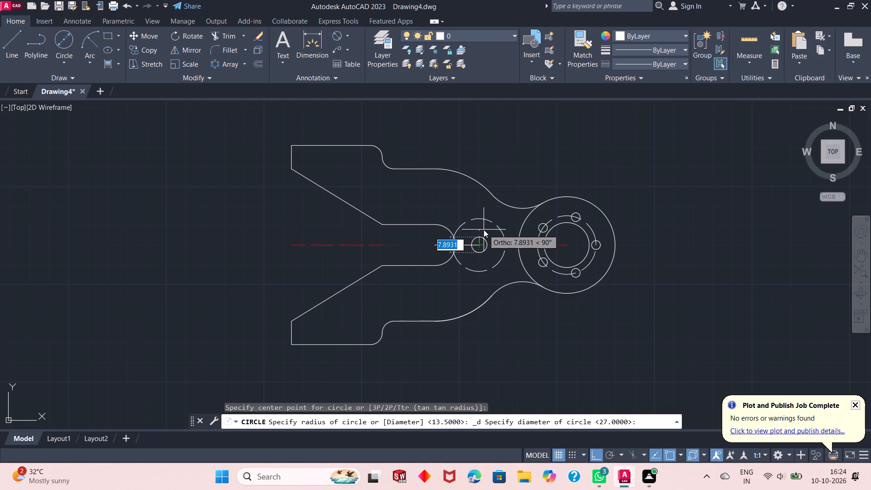
type("3.6")
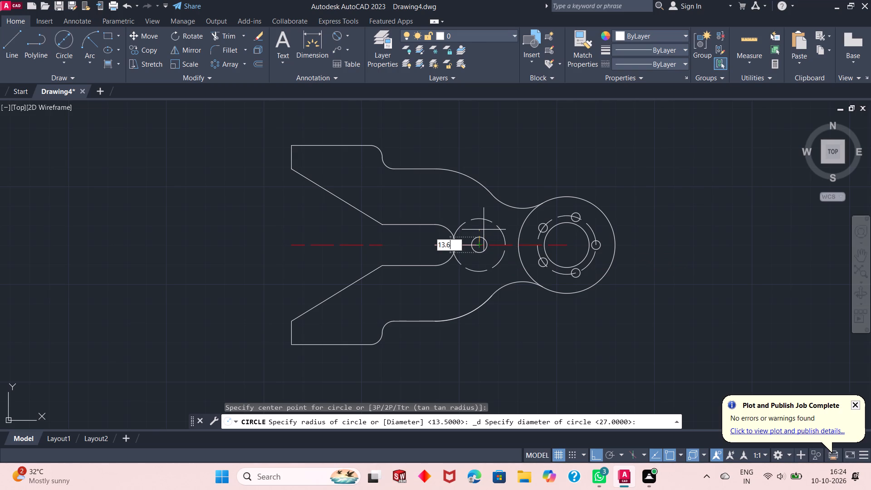
key("Return")
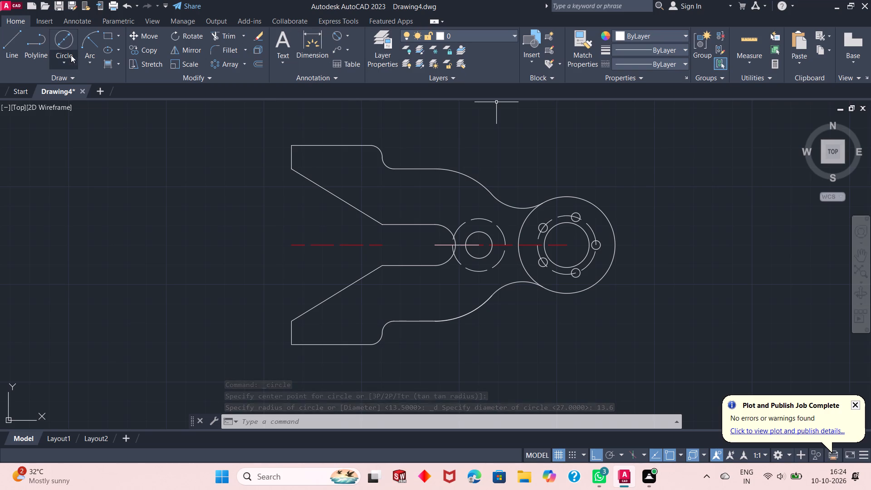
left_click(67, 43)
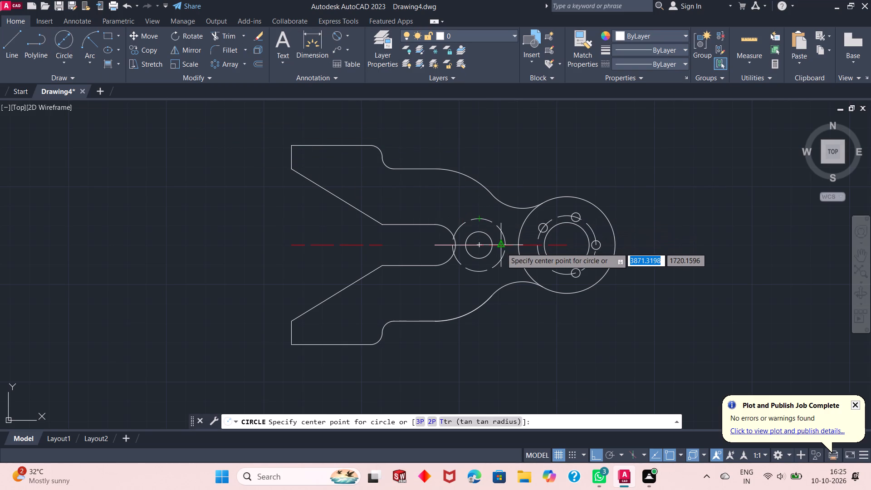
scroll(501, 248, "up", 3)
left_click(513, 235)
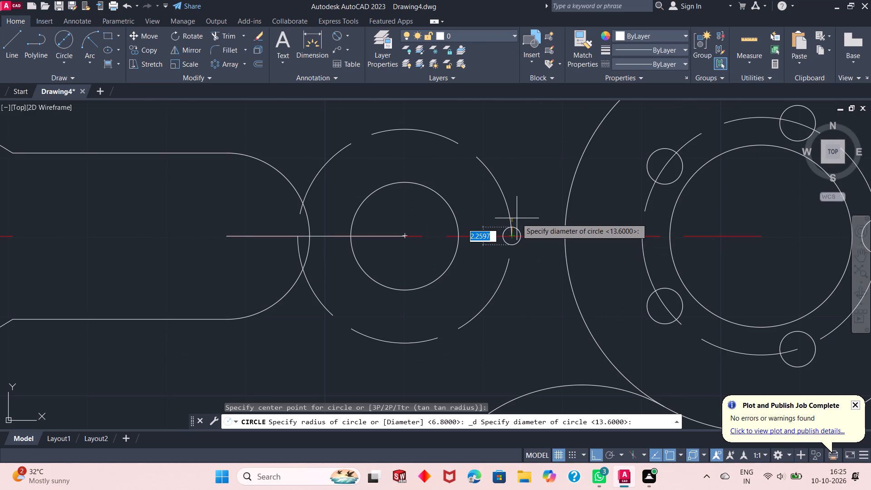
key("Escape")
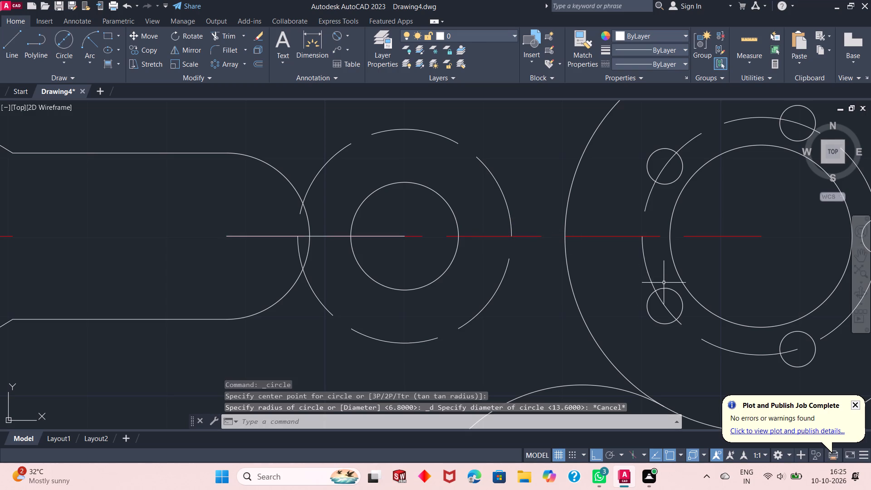
Draw a 7.5 diameter hole where the dashed 27 diameter circle meets the centreline on the plate side.
left_click(61, 38)
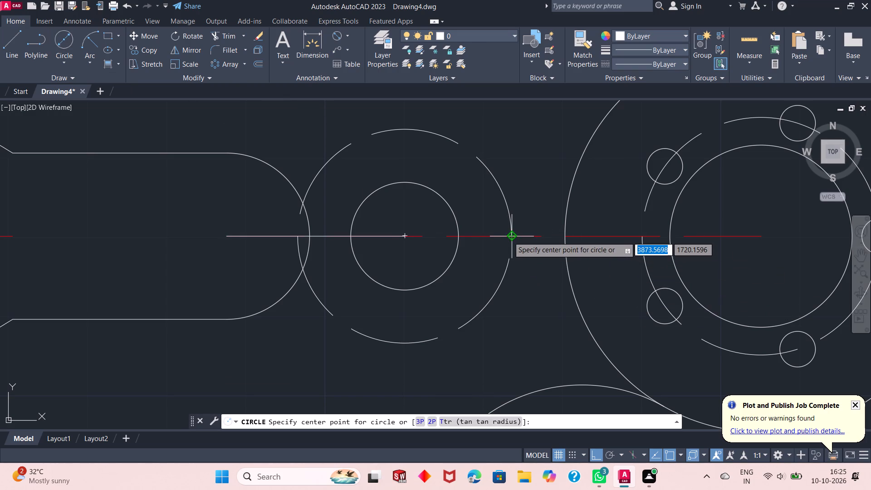
left_click(509, 237)
type("7.5")
key("Return")
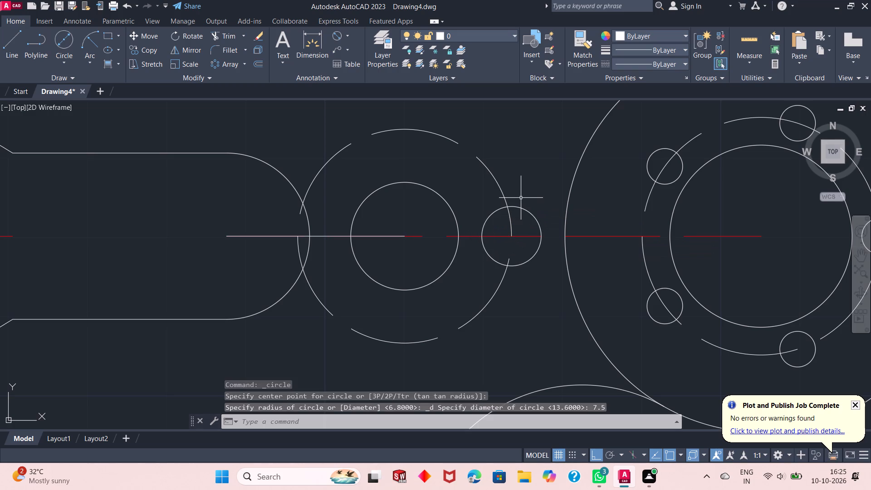
Polar array the 7.5 diameter hole about the 13.6 diameter circle's centre with 3 items over 360 degrees.
scroll(553, 233, "down", 2)
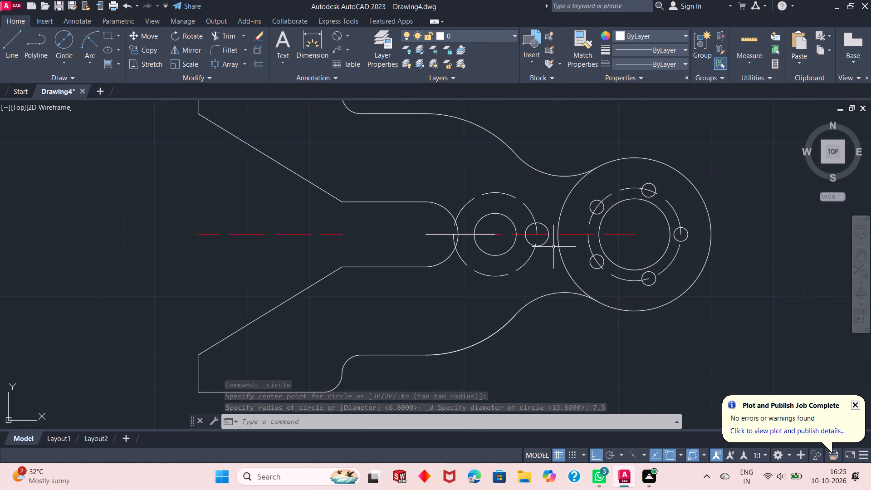
left_click(546, 239)
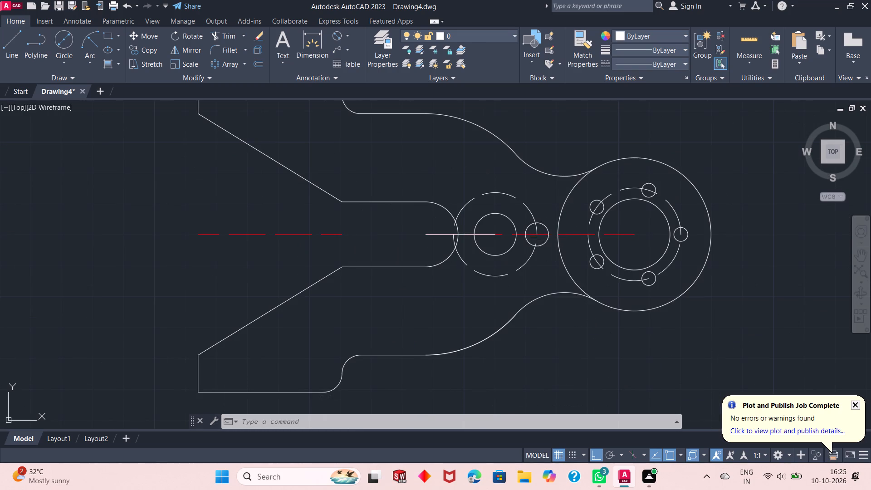
left_click(225, 63)
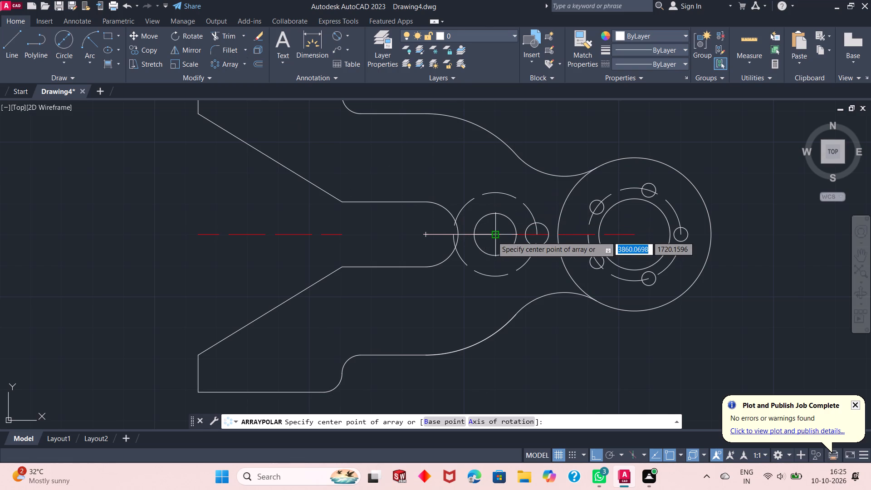
left_click(492, 236)
left_click(129, 30)
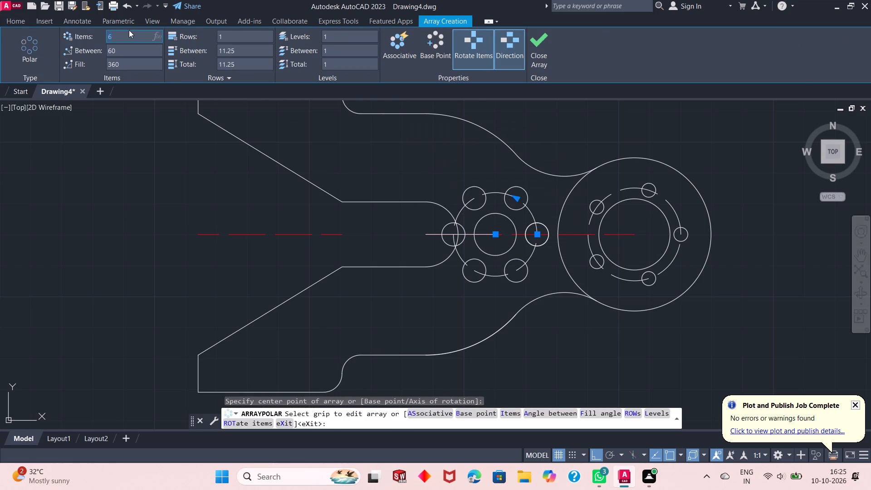
key("3")
key("Return")
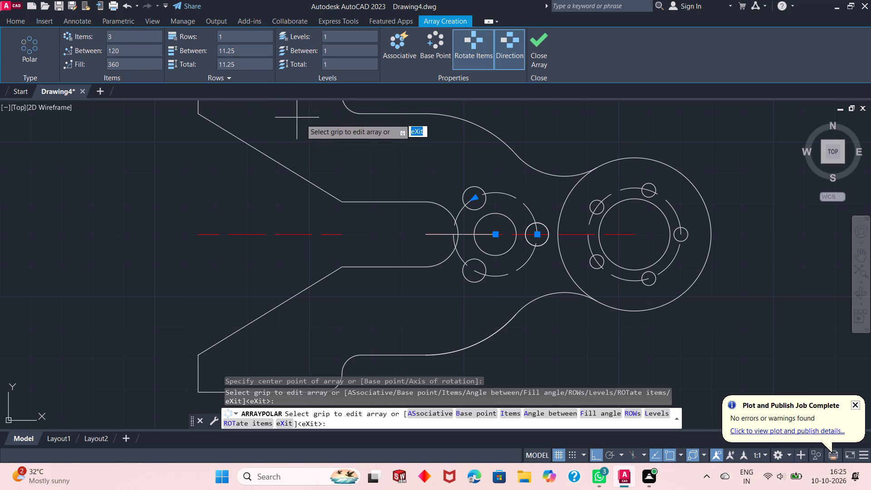
left_click(538, 50)
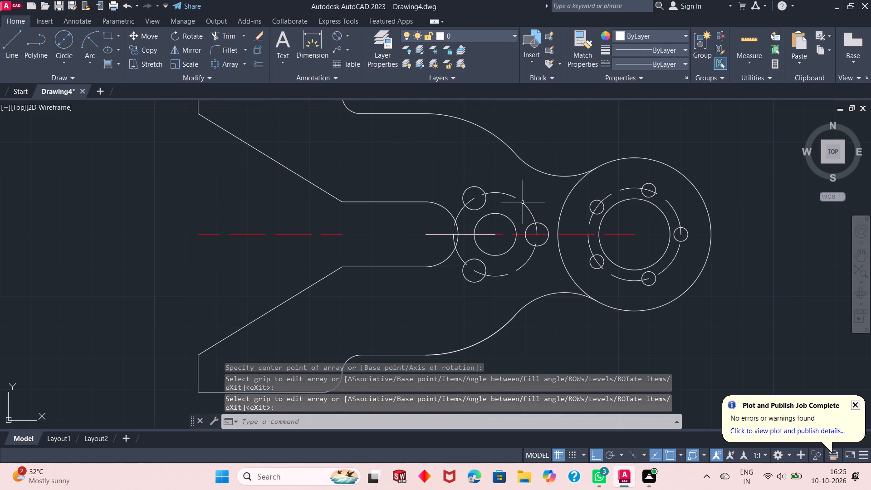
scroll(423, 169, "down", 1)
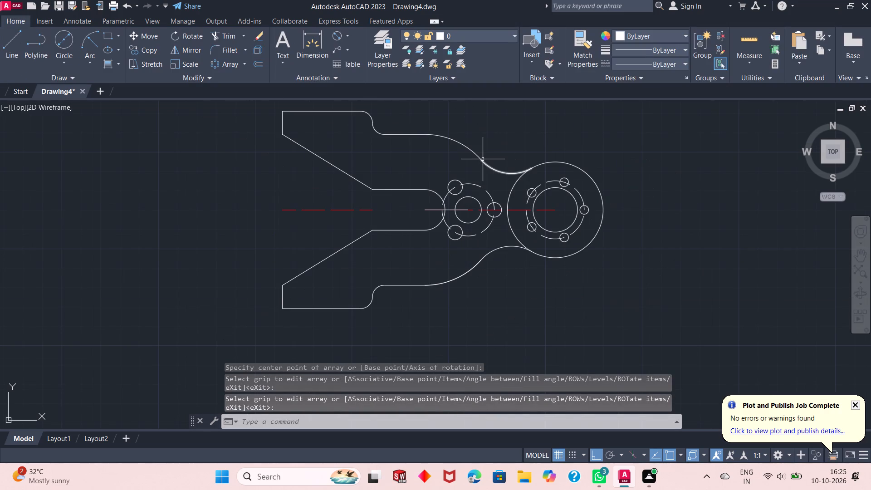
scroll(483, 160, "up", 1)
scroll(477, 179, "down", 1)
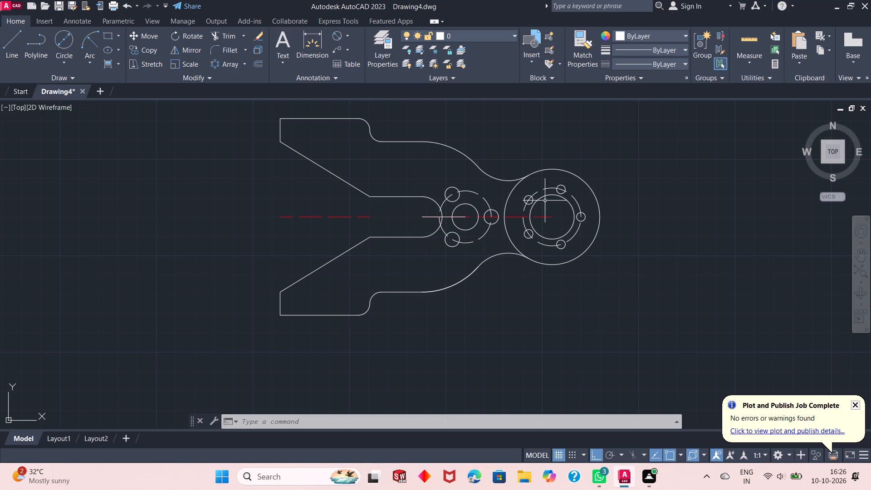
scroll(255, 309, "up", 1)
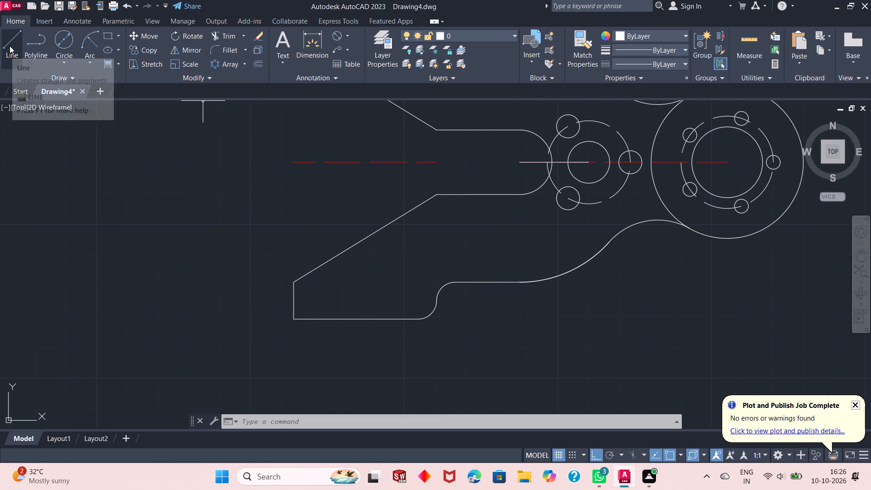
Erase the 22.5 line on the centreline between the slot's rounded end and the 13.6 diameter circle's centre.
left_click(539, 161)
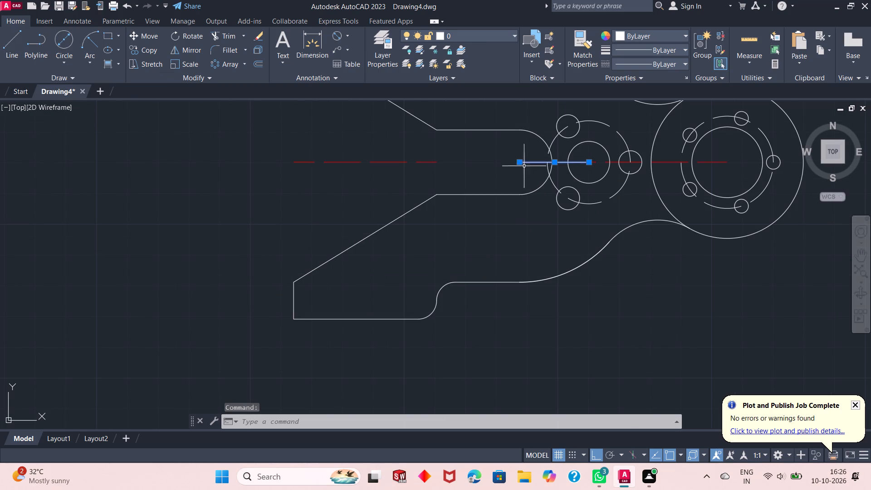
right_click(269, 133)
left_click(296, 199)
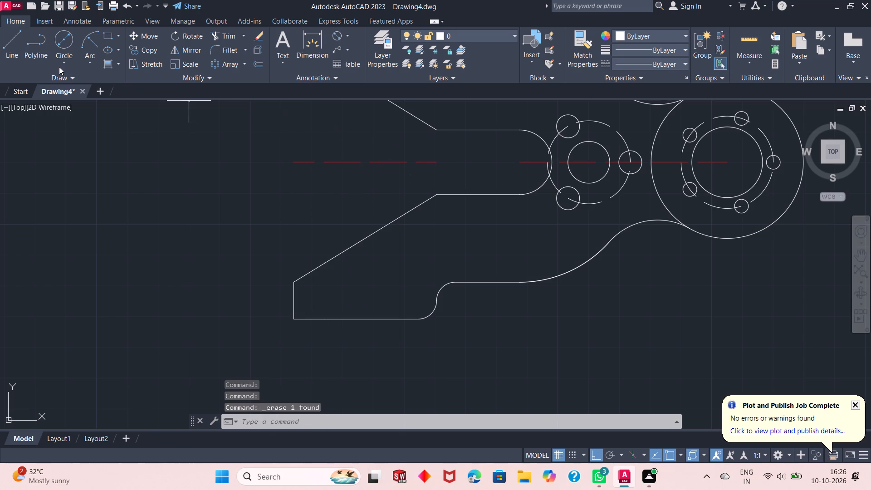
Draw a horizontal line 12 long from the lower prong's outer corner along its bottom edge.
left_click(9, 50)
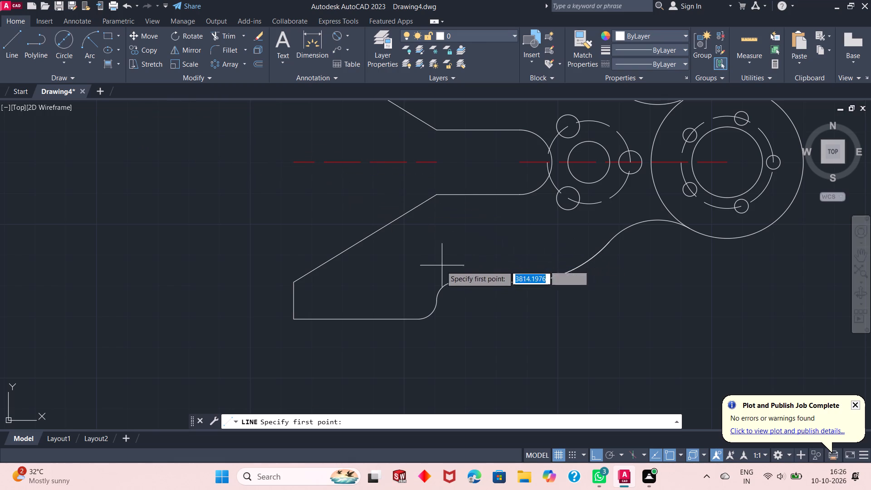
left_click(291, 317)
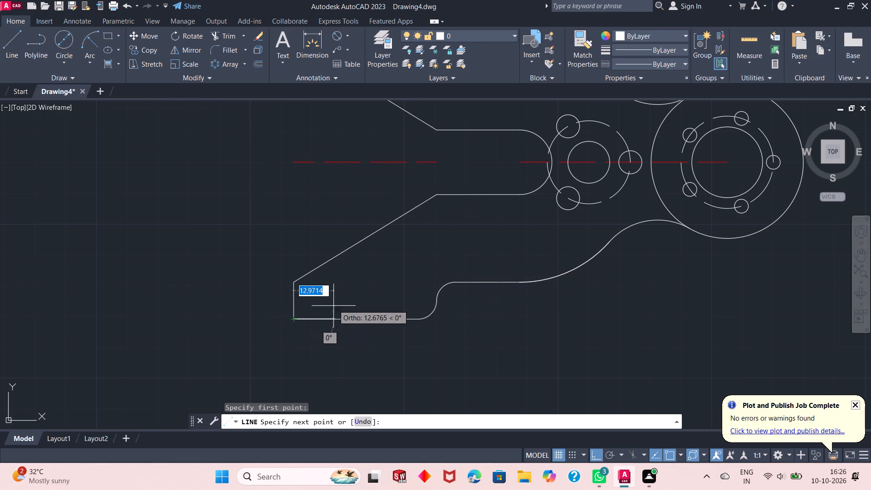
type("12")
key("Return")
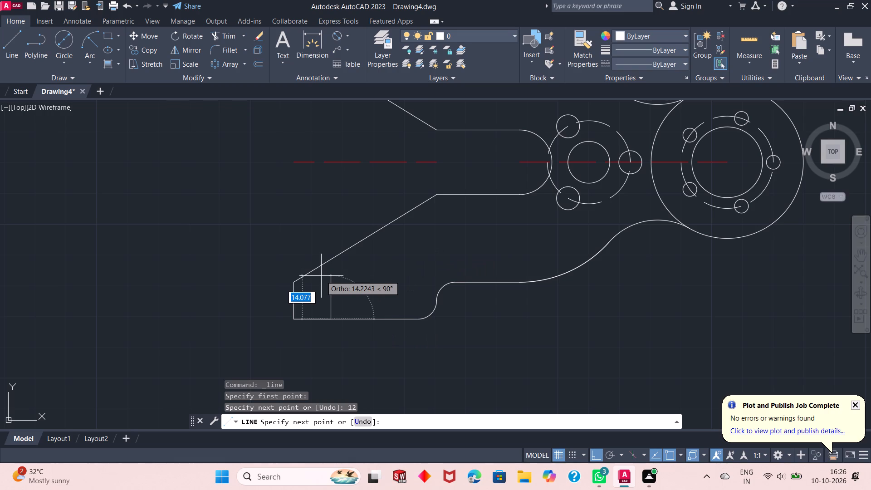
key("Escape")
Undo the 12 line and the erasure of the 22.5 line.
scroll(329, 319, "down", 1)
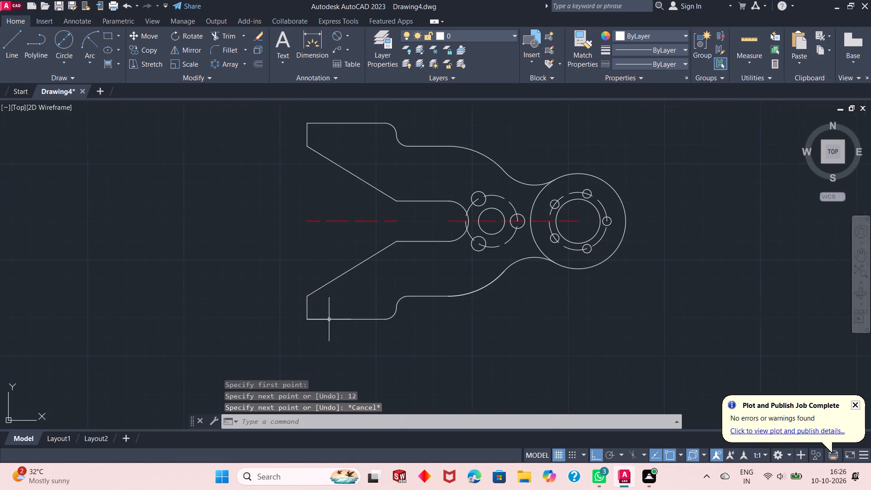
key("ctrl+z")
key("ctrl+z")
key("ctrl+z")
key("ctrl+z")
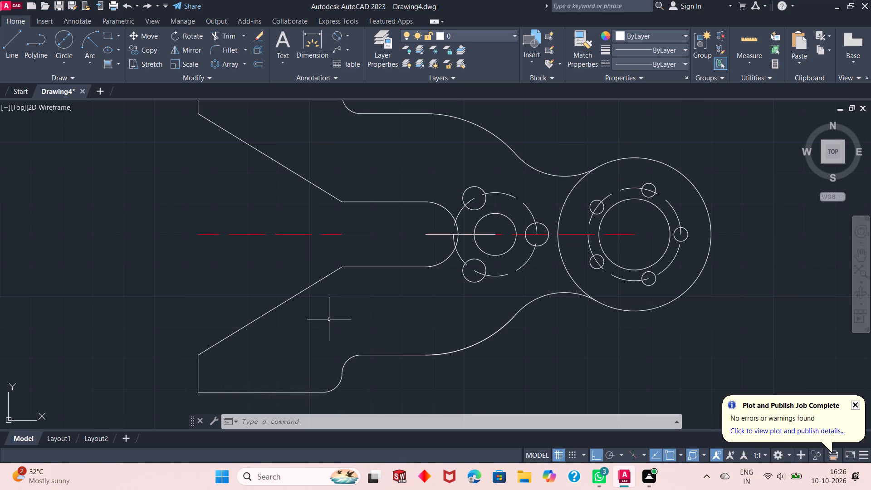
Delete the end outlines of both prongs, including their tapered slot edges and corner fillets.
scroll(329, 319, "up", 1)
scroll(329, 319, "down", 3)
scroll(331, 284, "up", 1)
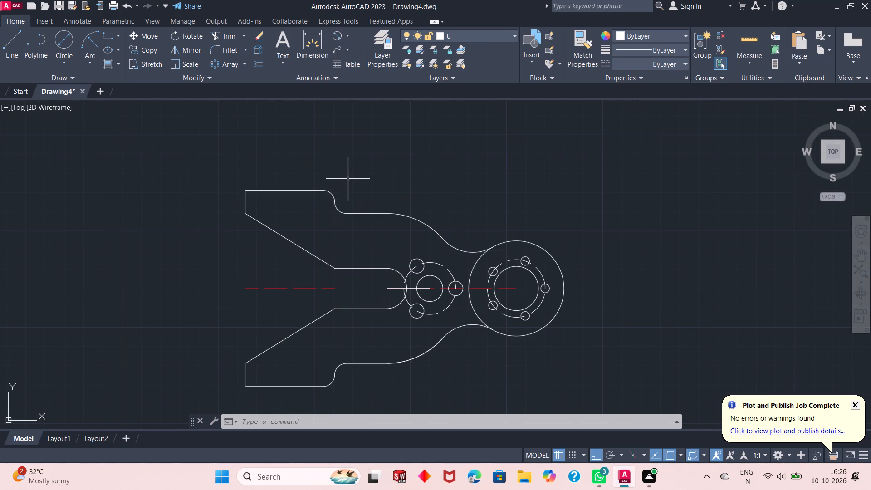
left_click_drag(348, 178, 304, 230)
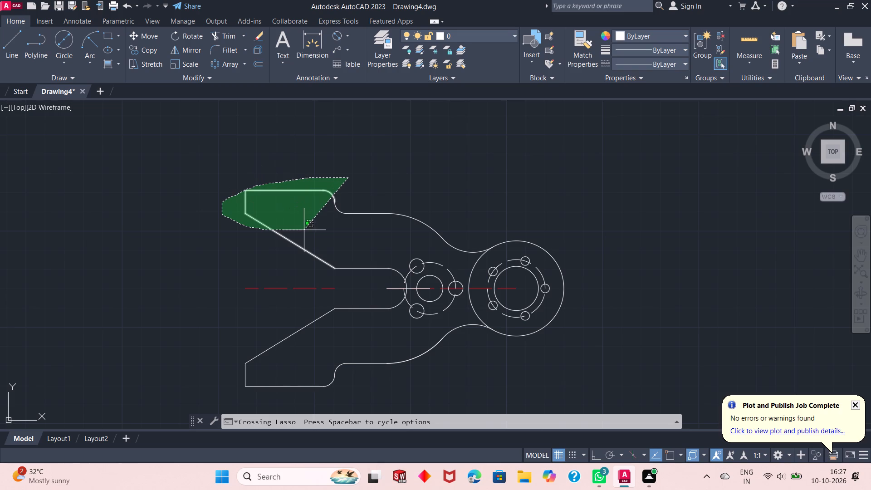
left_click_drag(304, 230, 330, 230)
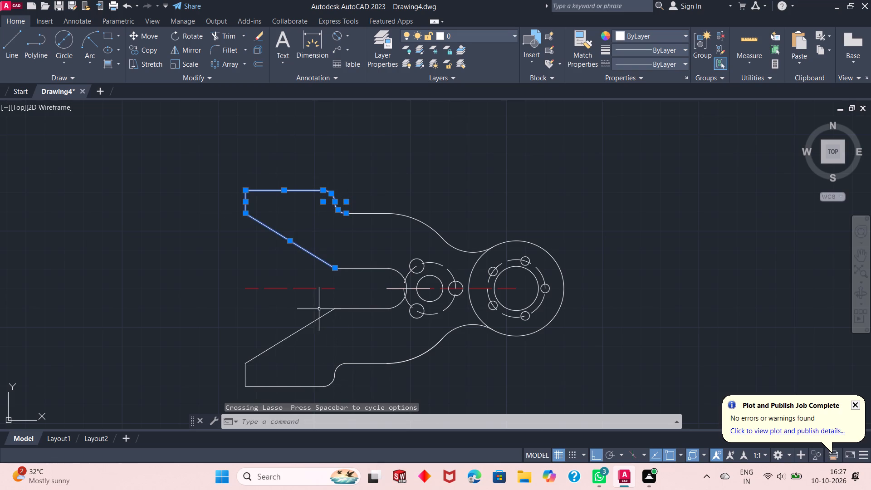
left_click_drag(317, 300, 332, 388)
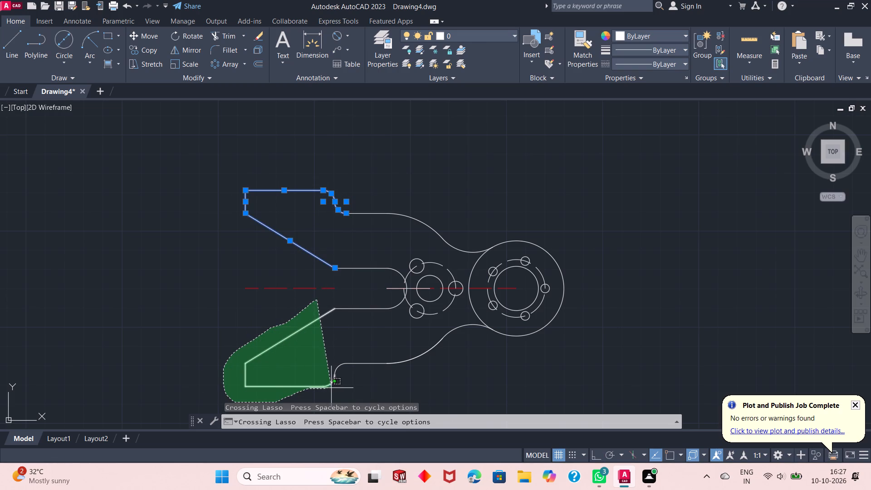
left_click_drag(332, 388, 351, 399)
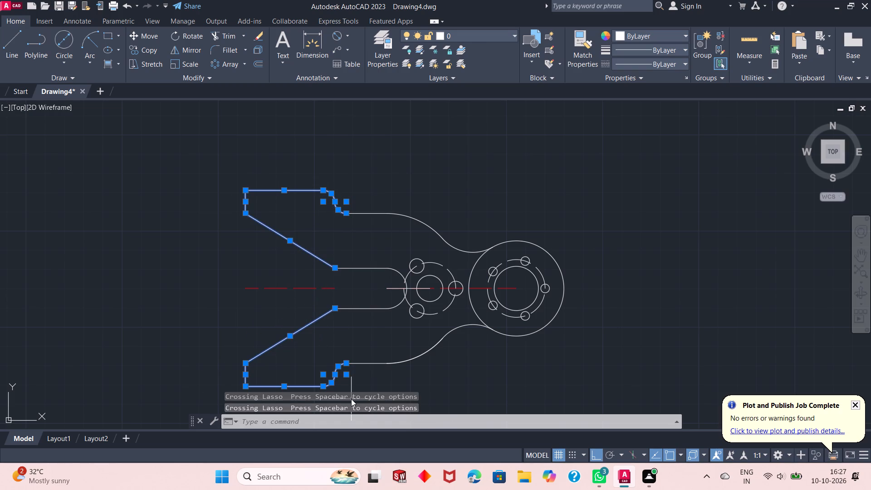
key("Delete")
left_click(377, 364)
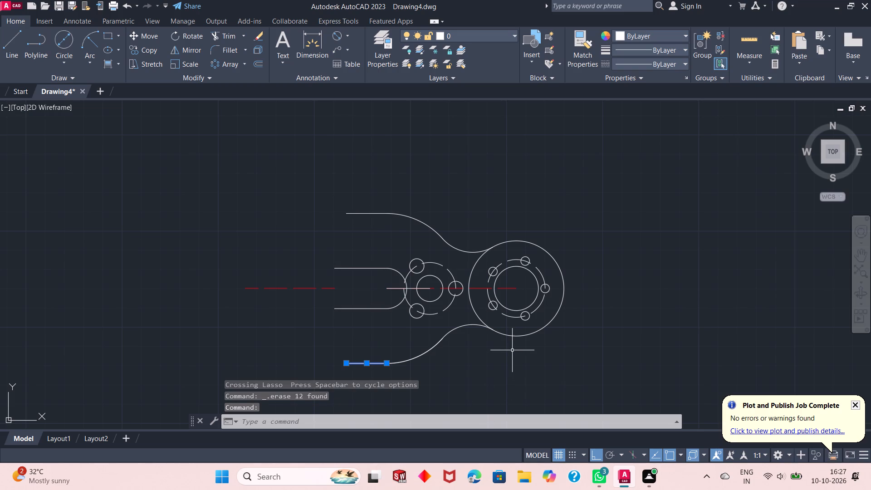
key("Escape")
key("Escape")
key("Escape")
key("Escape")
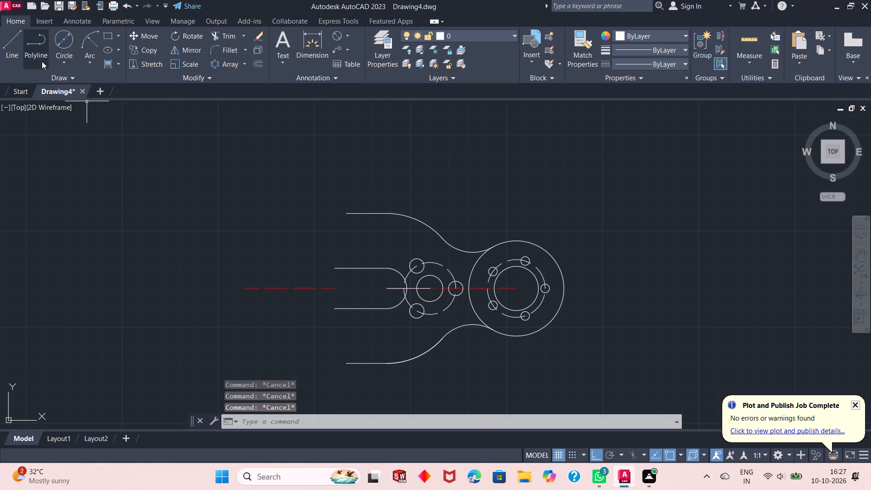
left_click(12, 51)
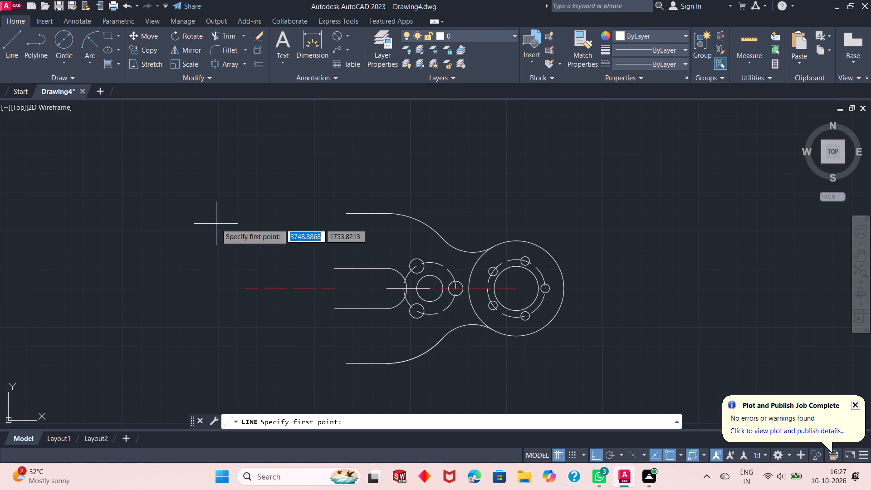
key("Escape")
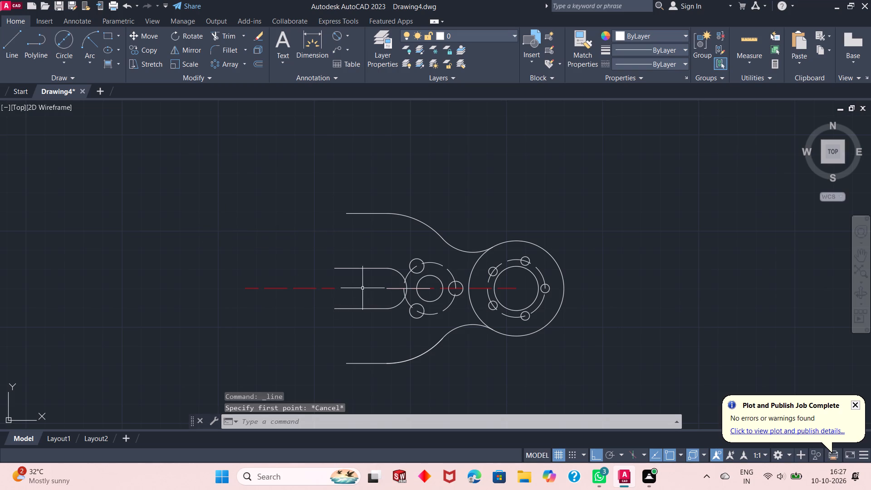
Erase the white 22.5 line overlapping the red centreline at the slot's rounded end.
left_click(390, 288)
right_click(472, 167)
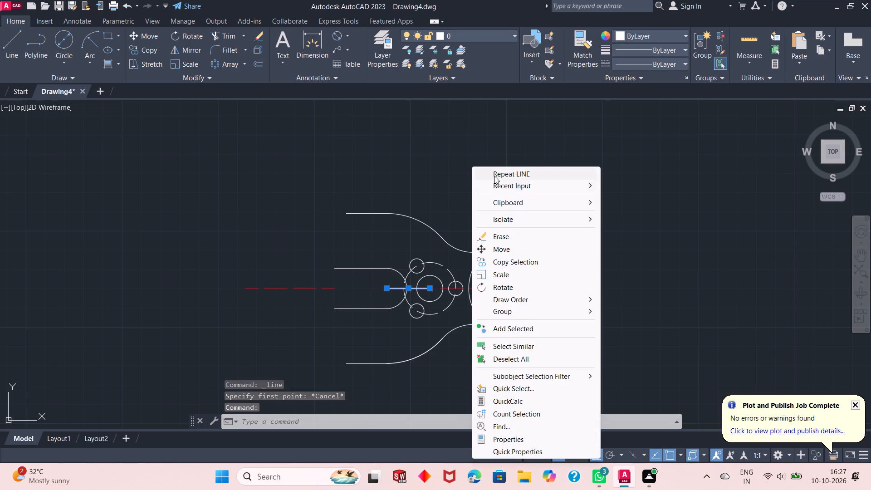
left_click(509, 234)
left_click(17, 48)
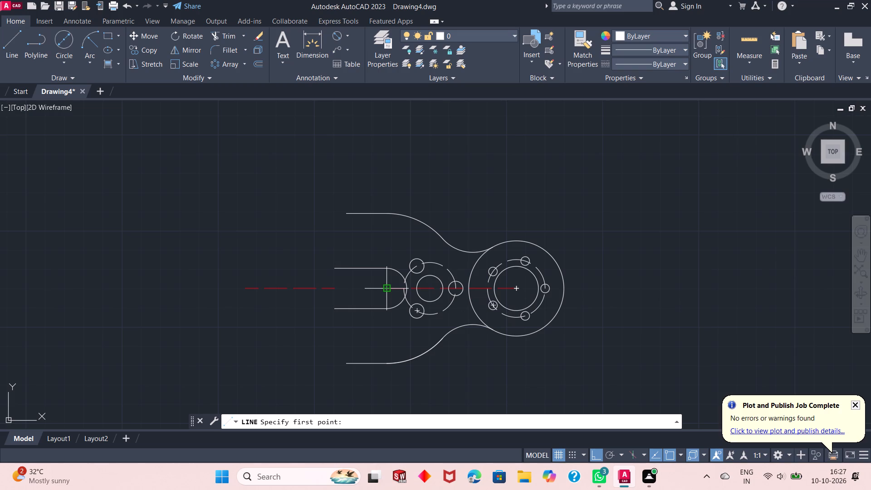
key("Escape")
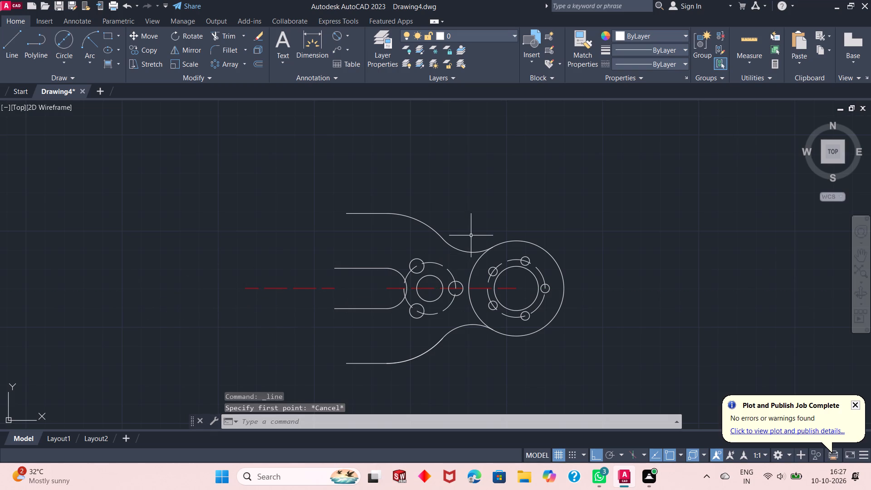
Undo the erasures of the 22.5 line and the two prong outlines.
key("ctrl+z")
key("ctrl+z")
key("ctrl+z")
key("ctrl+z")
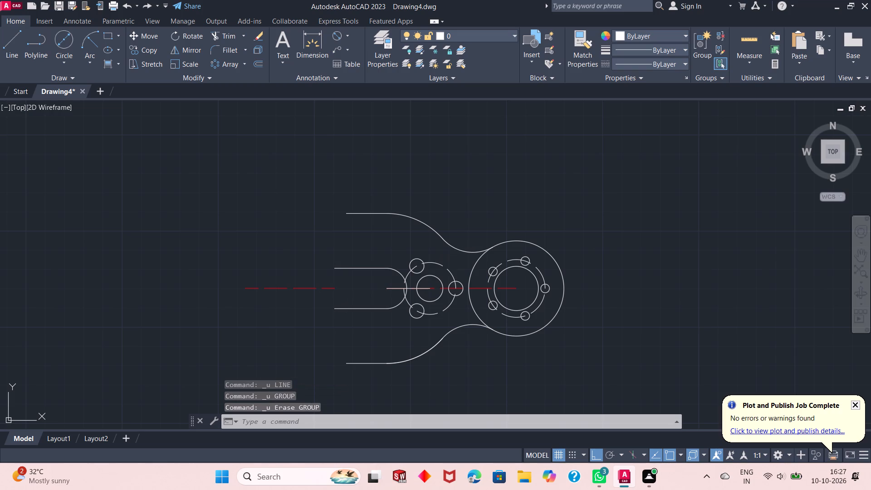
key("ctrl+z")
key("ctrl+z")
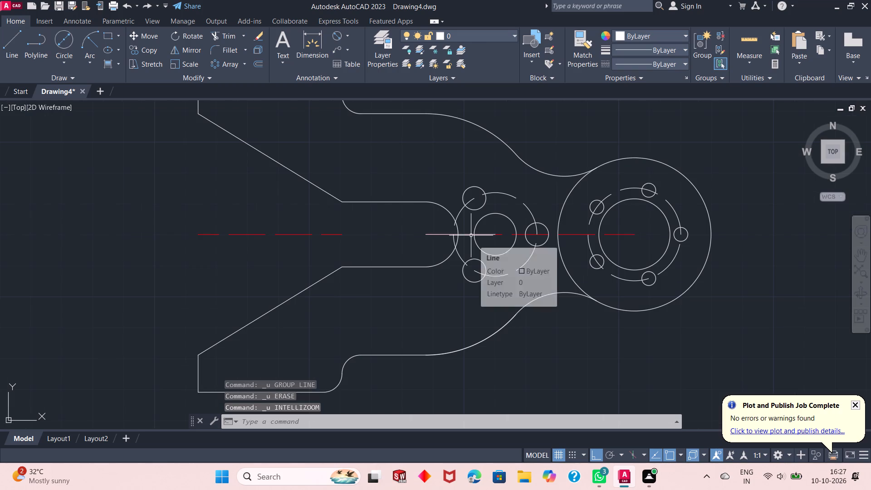
Undo the three-hole polar array and its 7.5, 13.6 and 27 diameter circles.
key("ctrl+z")
key("ctrl+z")
key("ctrl+z")
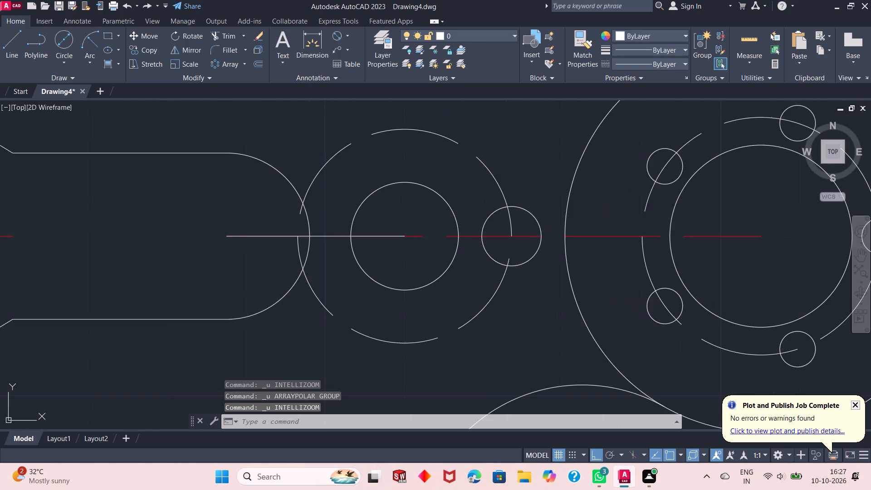
key("ctrl+z")
key("ctrl+z")
key("ctrl+z")
key("ctrl+z")
key("ctrl+z")
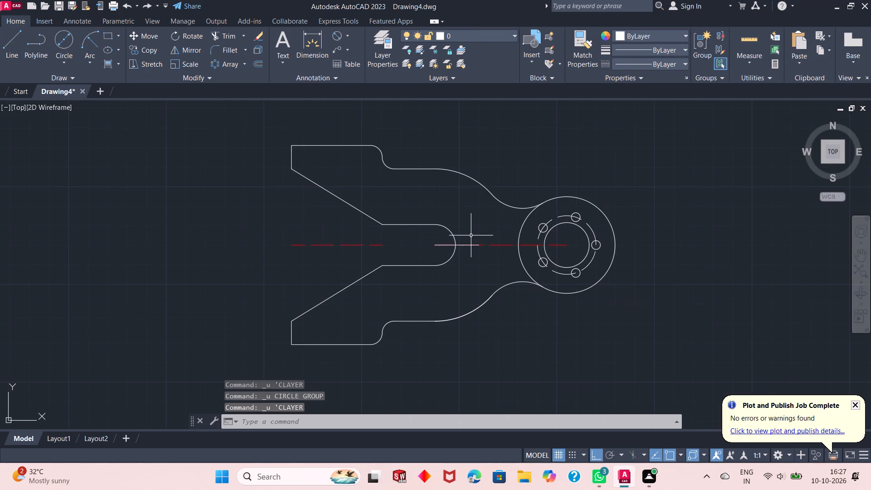
Undo the 22.5 line and the trims, circles and fillets that join the forked body to the circular plate.
key("ctrl+z")
key("ctrl+z")
key("ctrl+z")
key("ctrl+z")
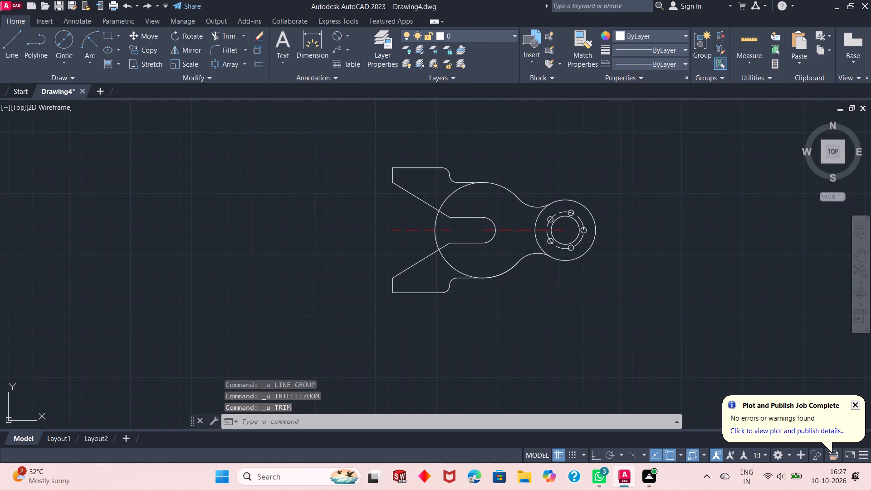
key("ctrl+z")
key("ctrl+z")
key("ctrl+z")
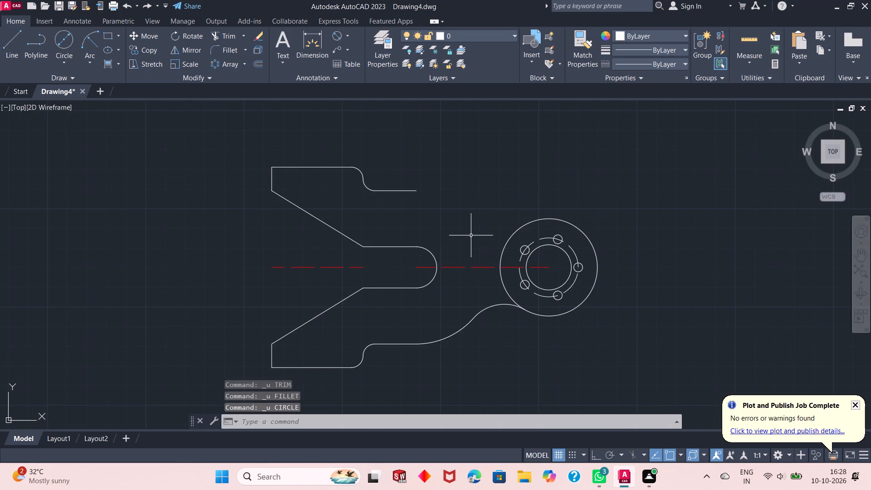
key("ctrl+z")
key("ctrl+z")
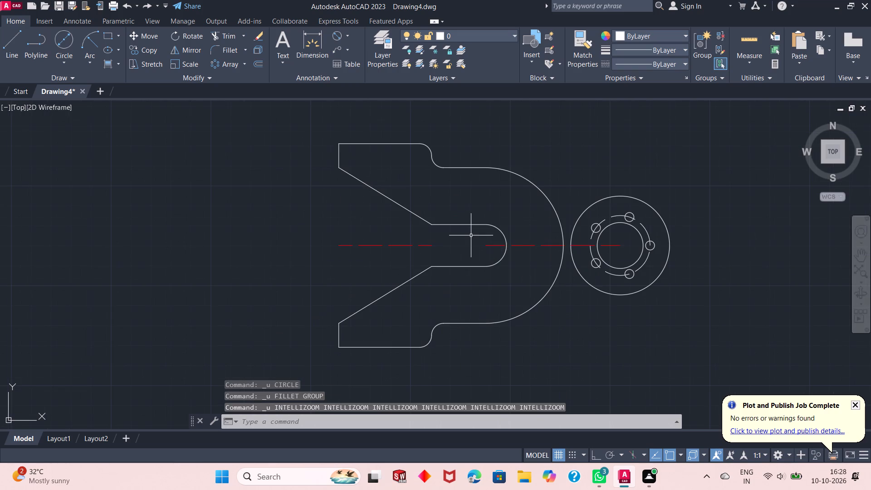
Undo the slot mouth erasures, the tapered slot lines and the trims of the body and slot circles.
key("ctrl+z")
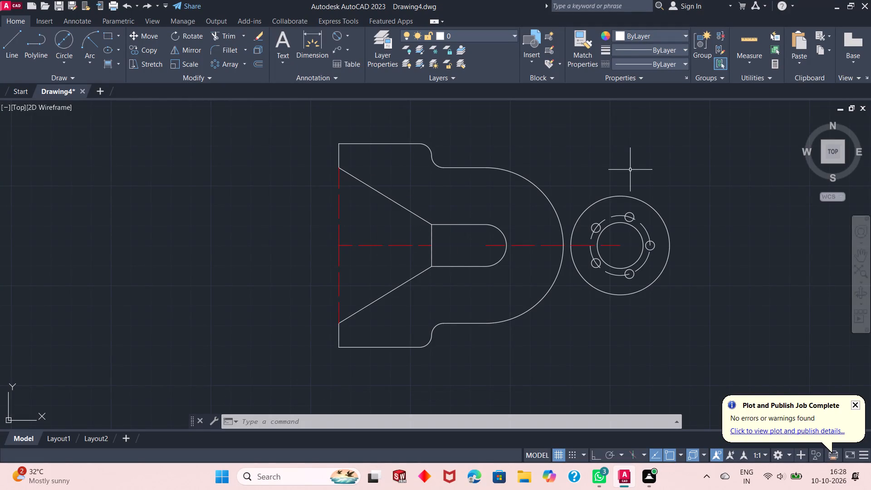
key("ctrl+z")
key("ctrl+z")
key("ctrl+z")
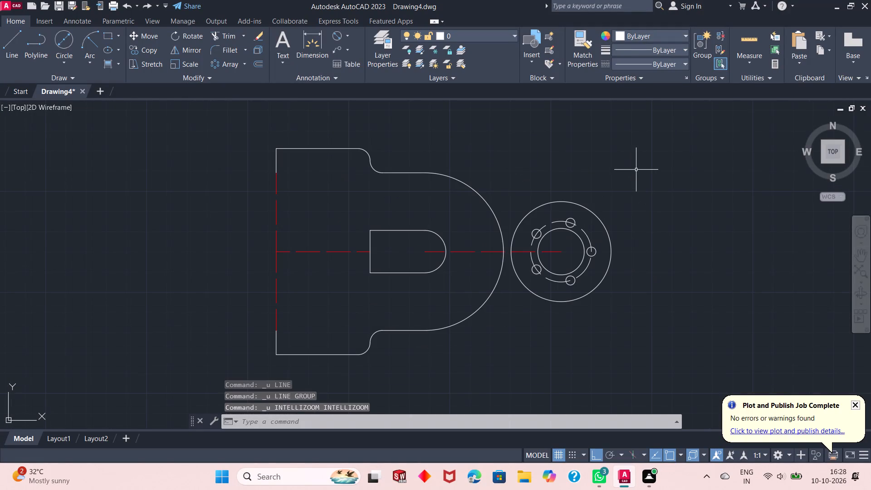
key("ctrl+z")
key("ctrl+z")
key("ctrl+z")
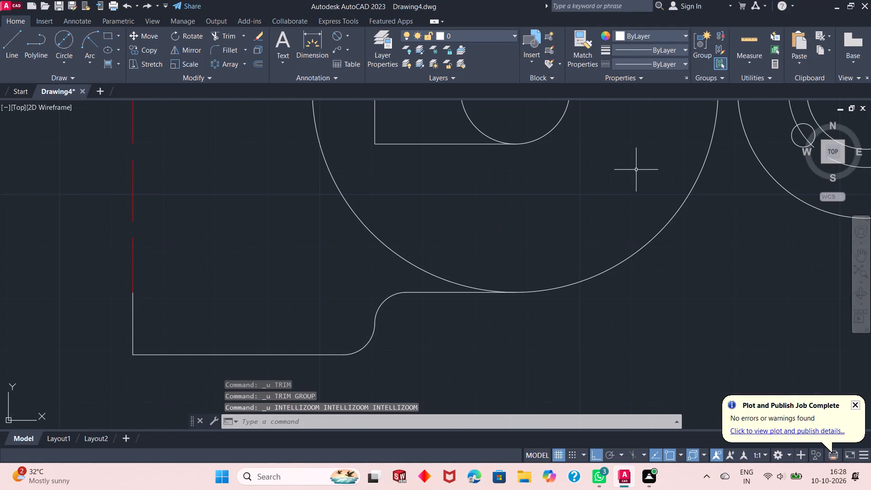
Undo the prong fillets and outline lines, back to the large circle, slot shape and red vertical line.
key("ctrl+z")
key("ctrl+z")
key("ctrl+z")
key("ctrl+z")
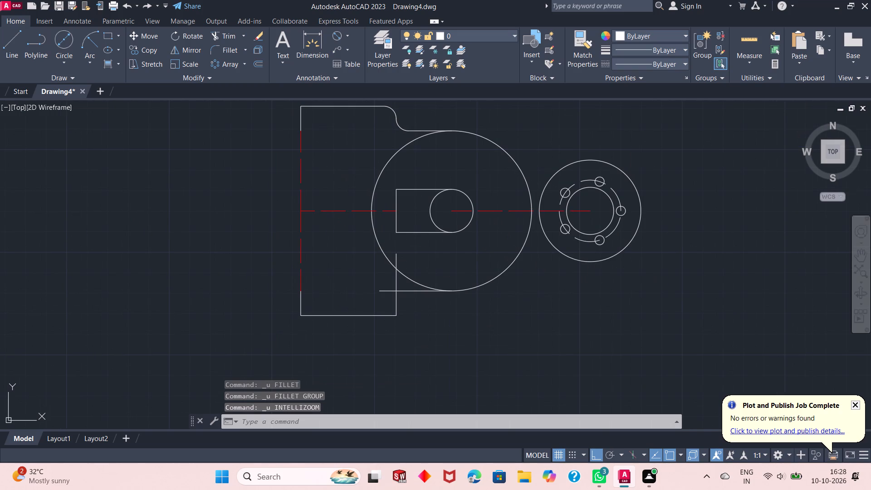
key("ctrl+z")
key("ctrl+z")
key("ctrl+z")
key("ctrl+z")
key("ctrl+z")
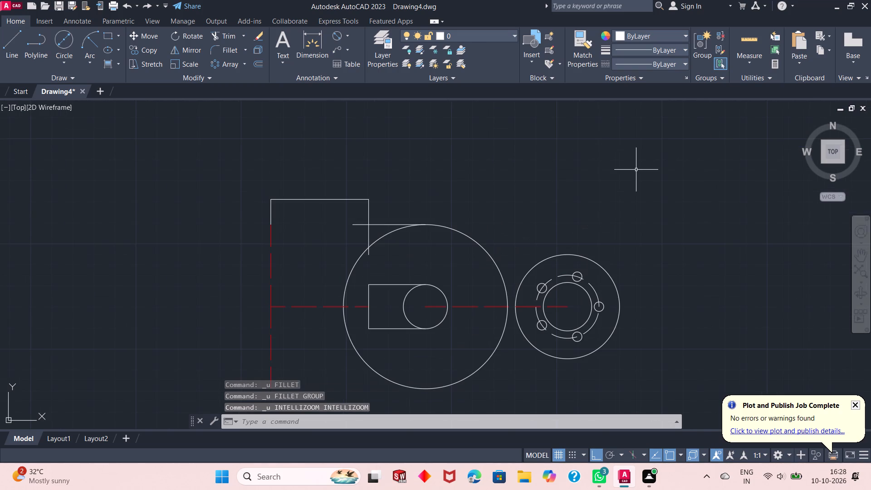
key("ctrl+z")
key("ctrl+z")
key("ctrl+z")
key("ctrl+z")
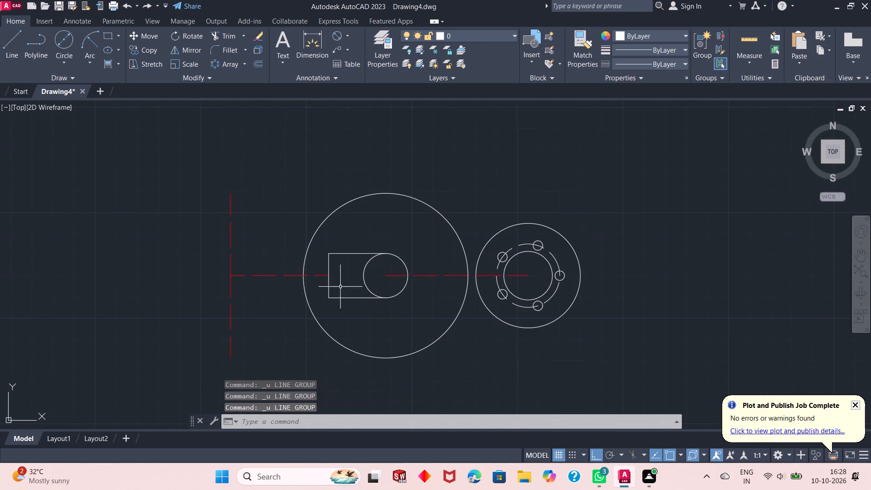
Draw the upper prong outline from the red vertical line's upper end: 17.25 up, 46.5 across, and down into the large circle.
scroll(437, 276, "down", 1)
scroll(343, 274, "up", 1)
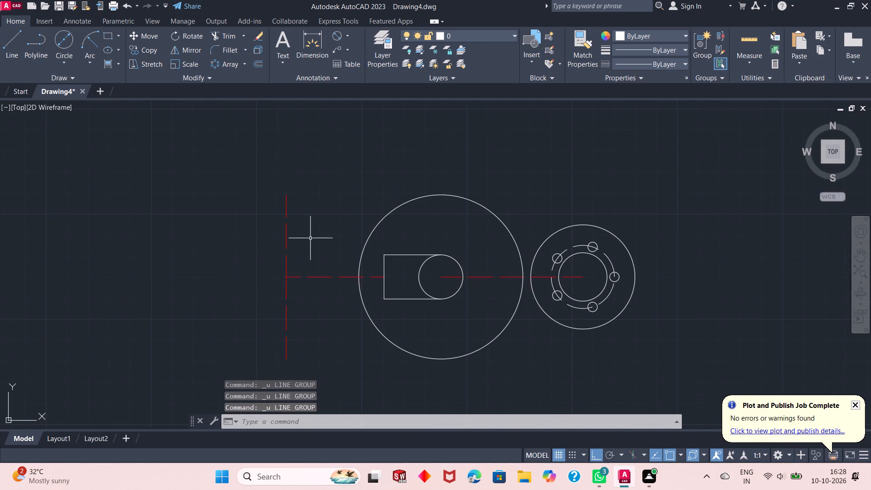
left_click(5, 49)
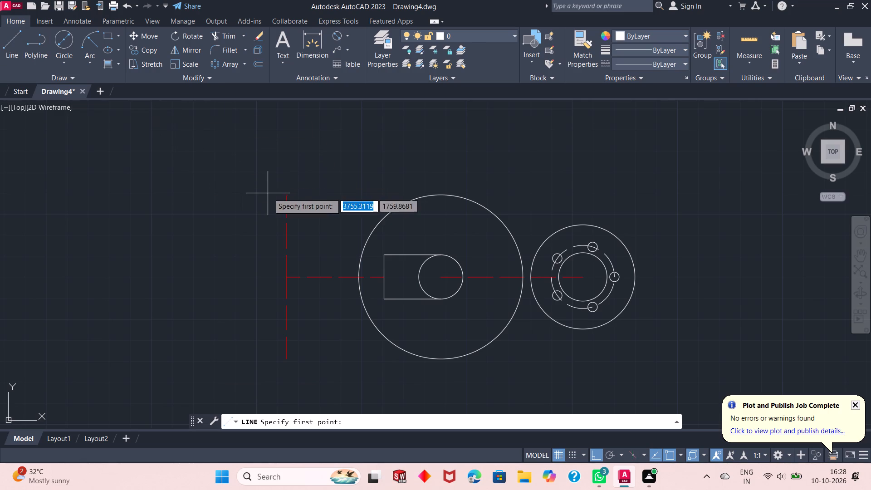
left_click(285, 196)
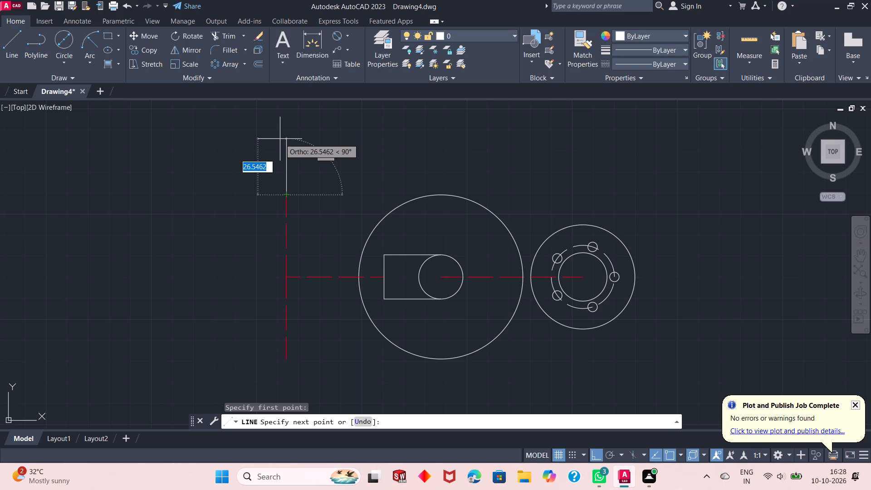
type("17")
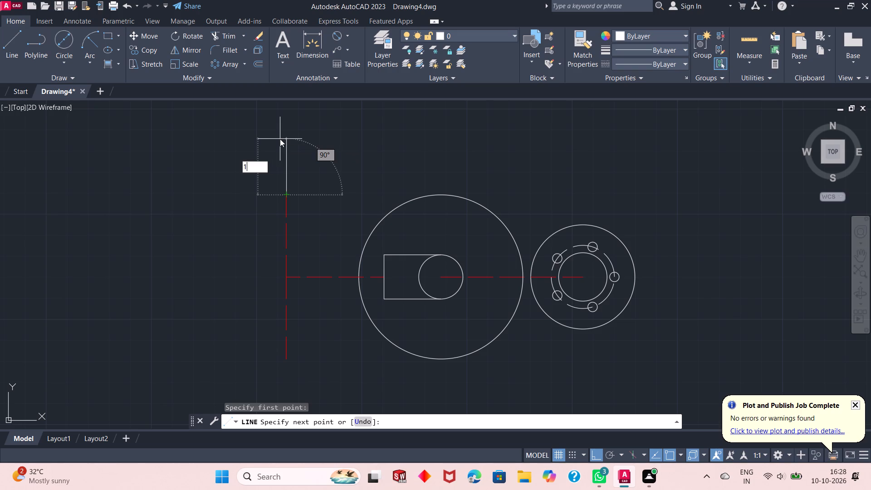
key("period")
type("25")
key("Return")
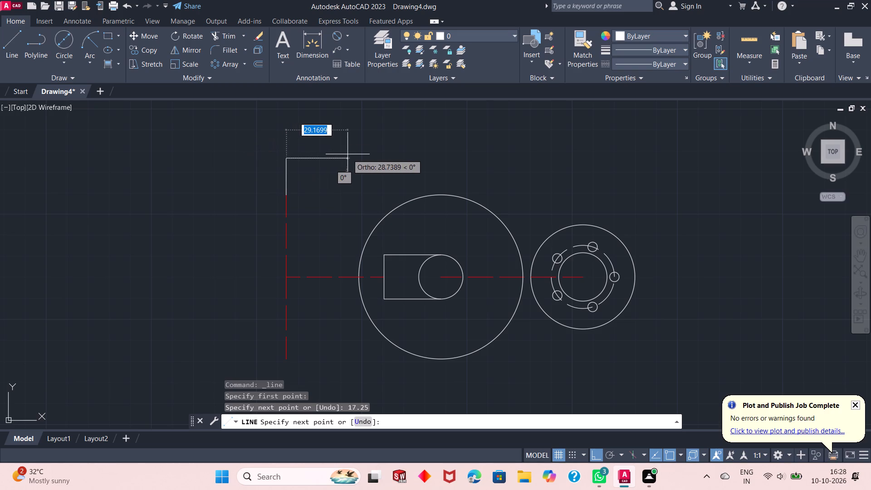
type("46.5")
key("Return")
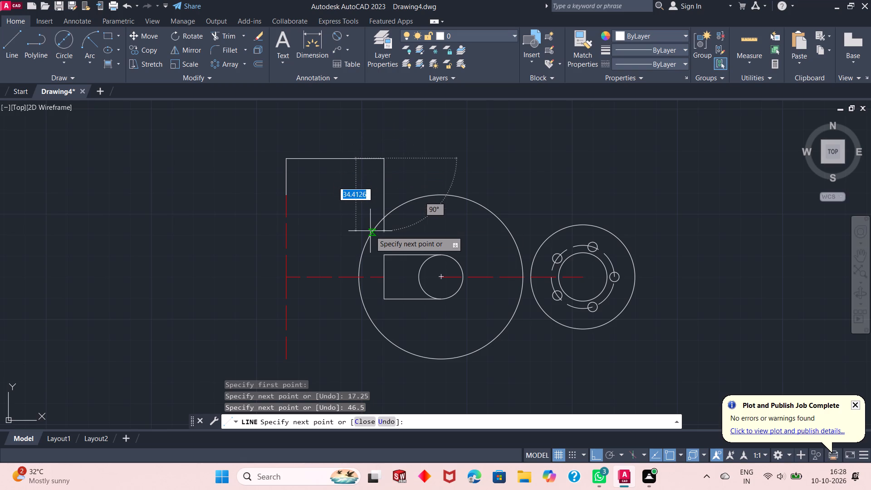
left_click(384, 236)
right_click(384, 236)
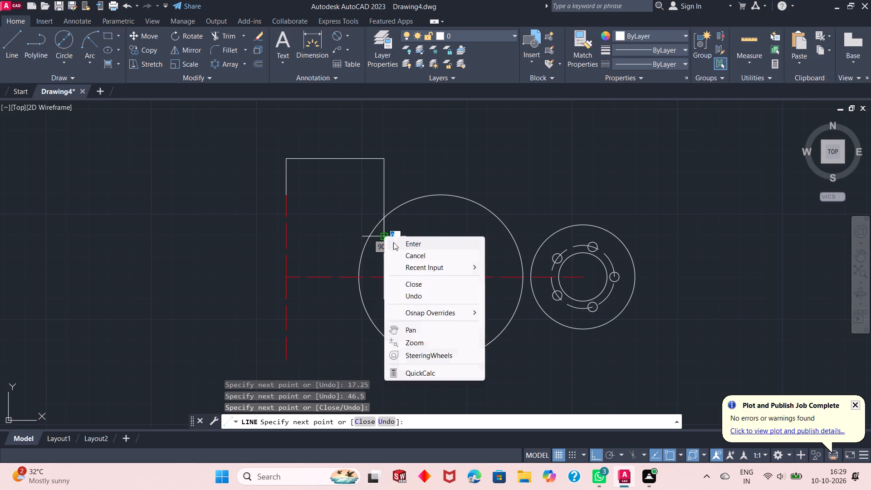
left_click(411, 248)
Draw a horizontal line about 37 long from the large circle's top quadrant across the upper prong's vertical edge.
right_click(414, 129)
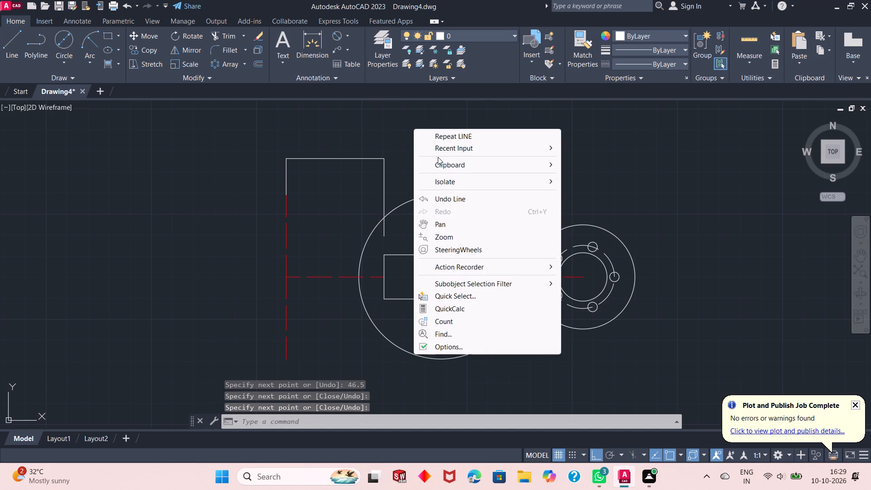
left_click(445, 134)
left_click(441, 196)
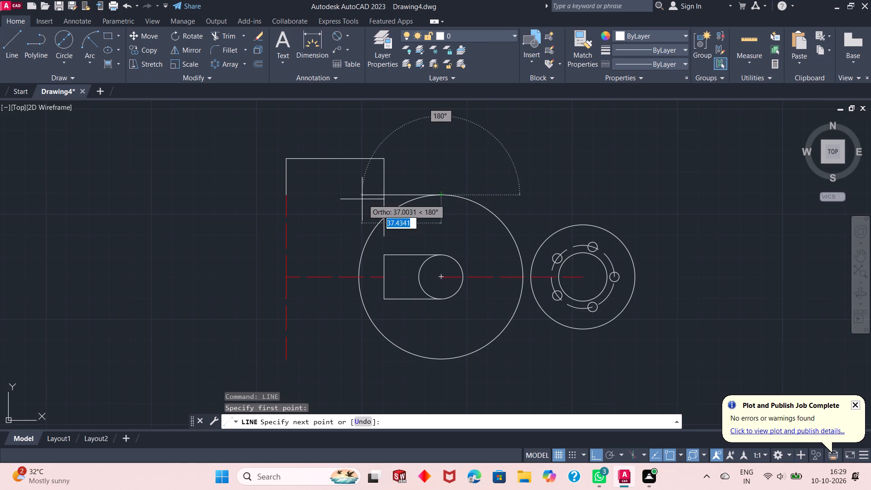
left_click(362, 199)
right_click(362, 199)
left_click(381, 202)
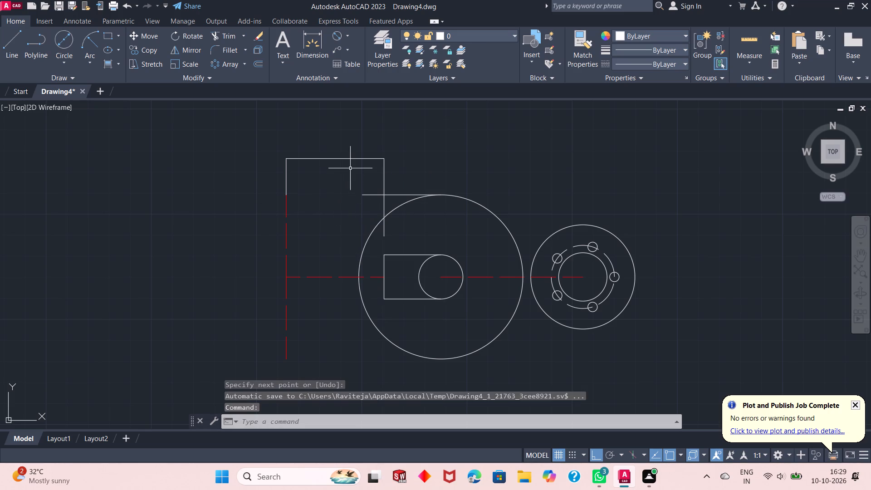
Draw the lower prong outline from the red vertical line's lower end: 17.25 down, 46.5 across, and about 36 up.
scroll(342, 157, "down", 1)
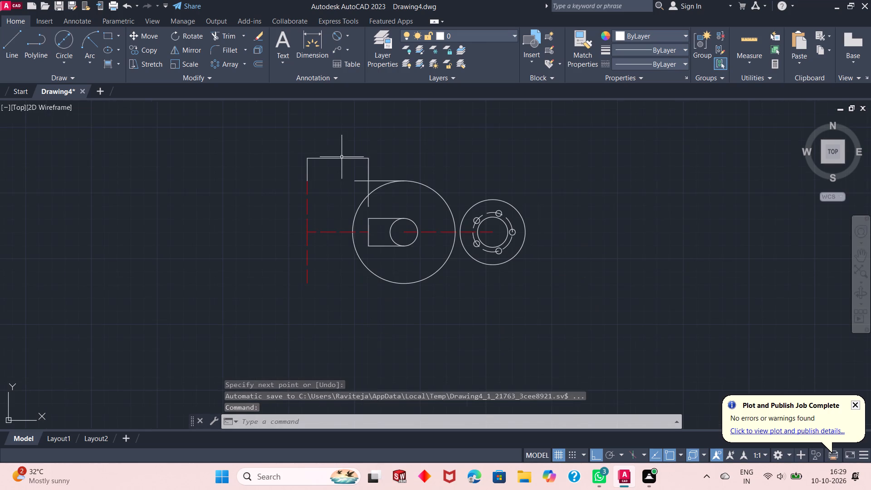
right_click(171, 147)
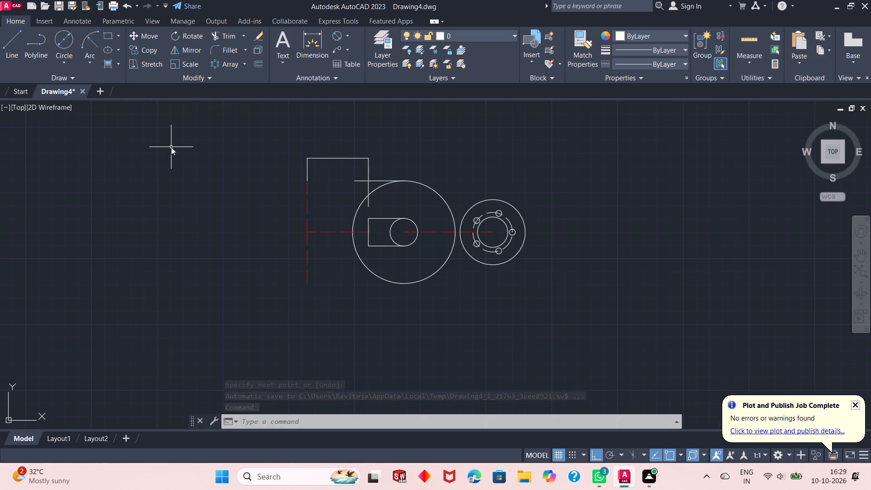
left_click(199, 155)
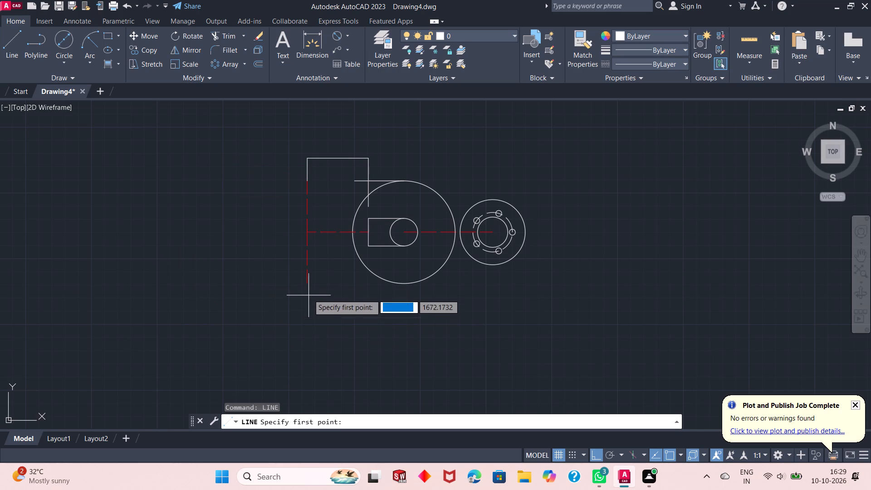
left_click(308, 284)
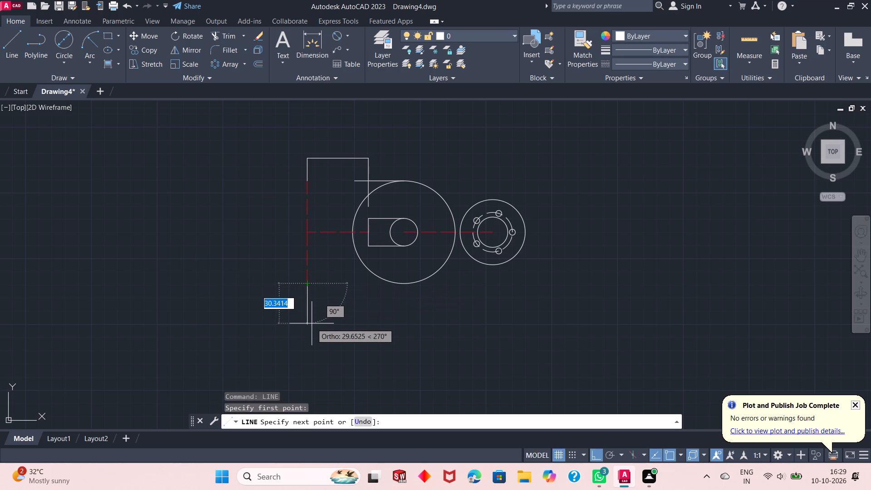
type("17.25")
key("Return")
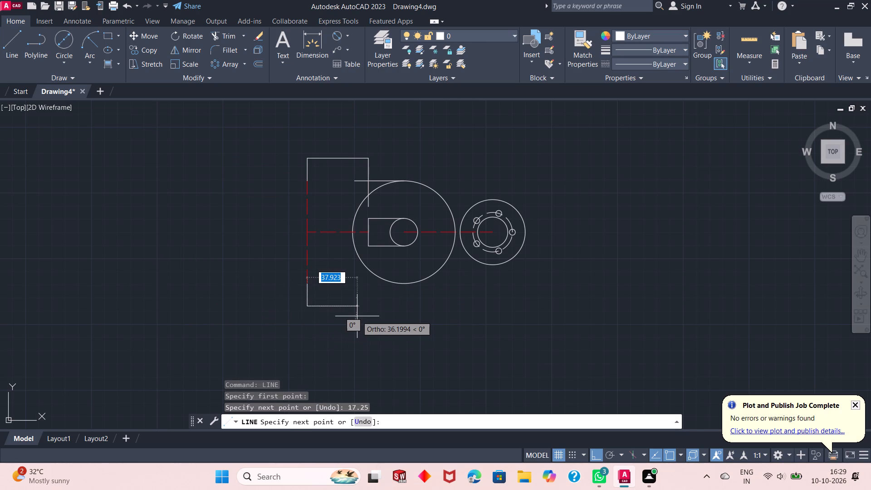
type("46.5")
key("Return")
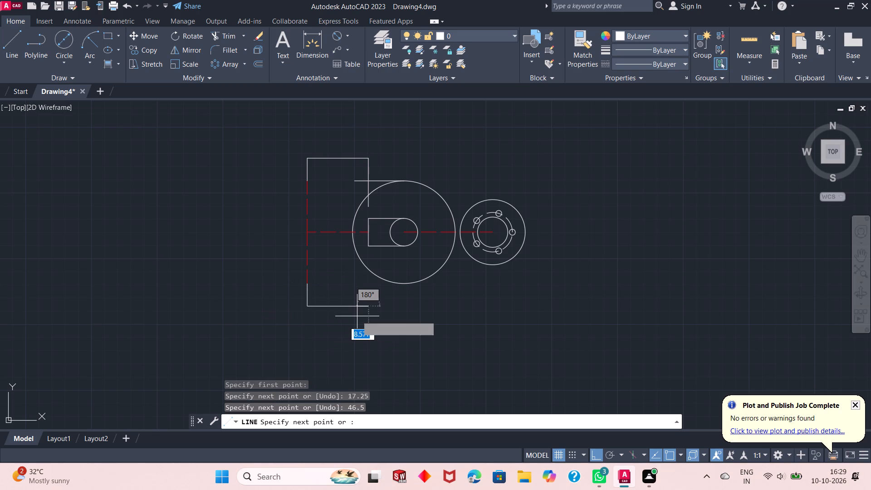
left_click(375, 259)
right_click(375, 259)
left_click(387, 263)
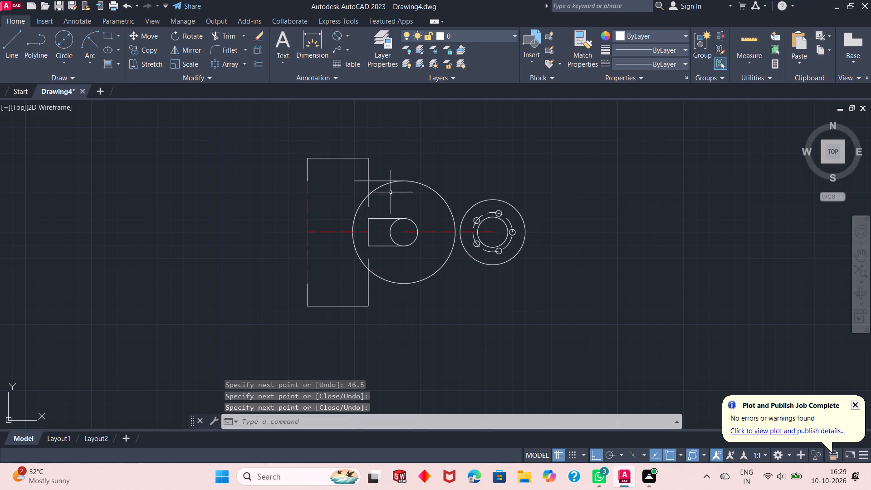
Draw a horizontal line from the large circle's bottom quadrant across the lower prong's vertical edge.
right_click(386, 136)
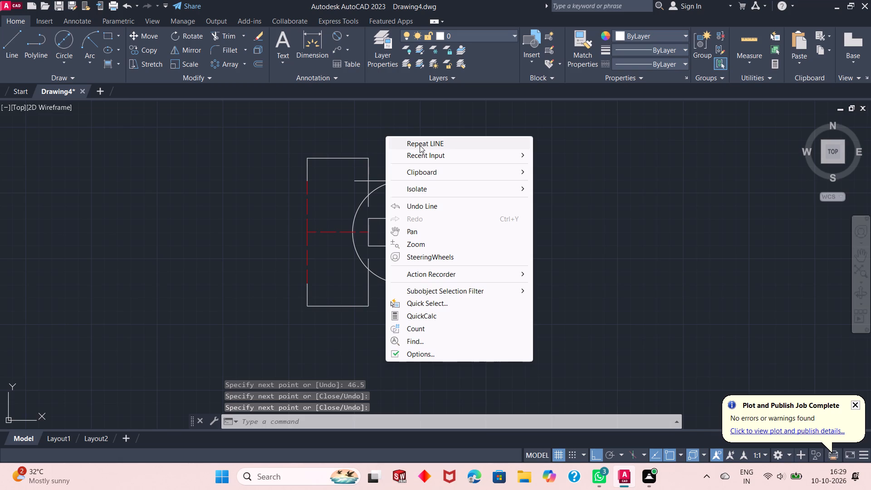
left_click(420, 145)
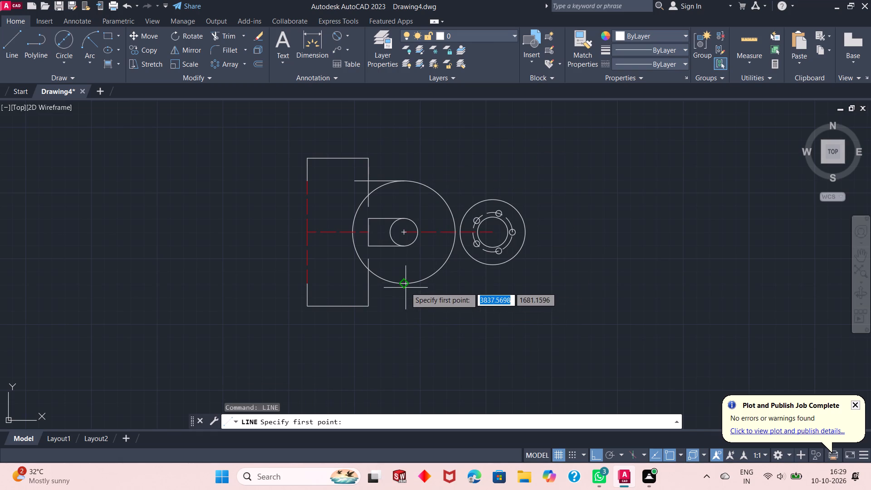
left_click(405, 286)
left_click(355, 282)
right_click(355, 282)
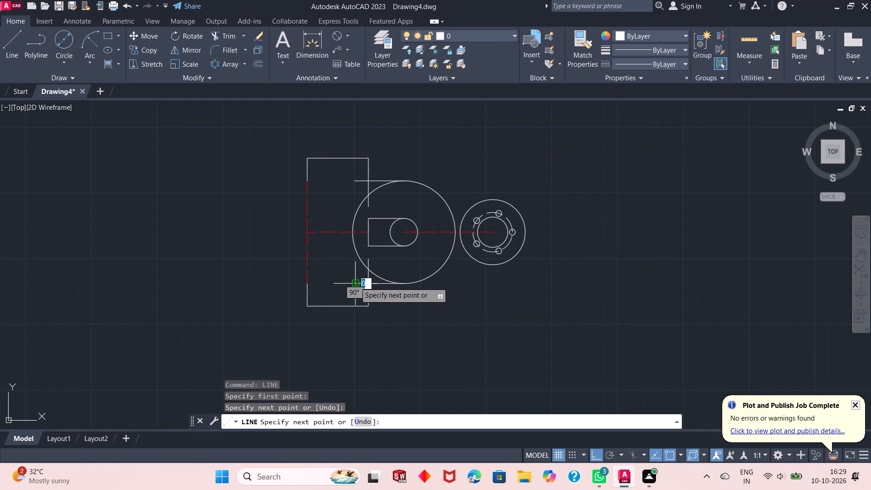
left_click(364, 286)
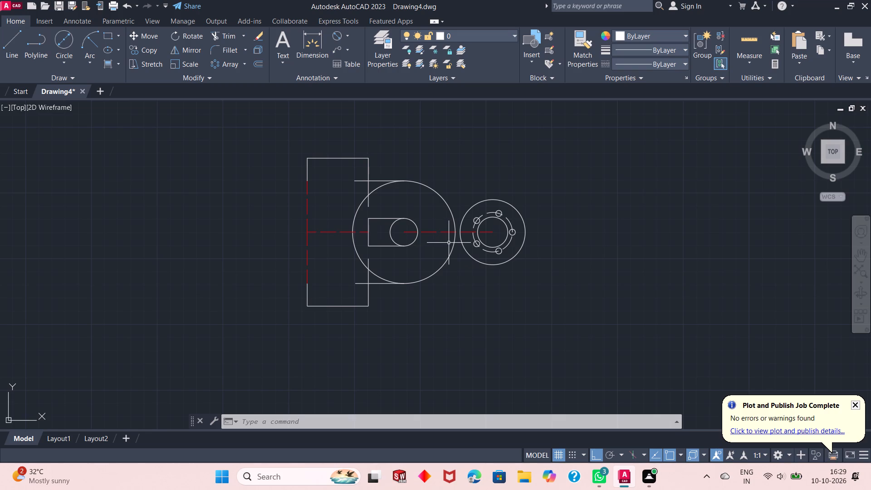
Fillet the upper prong's inner corner with the circle's tangent line and its outer corner, both at radius 6.
left_click(230, 55)
left_click(445, 420)
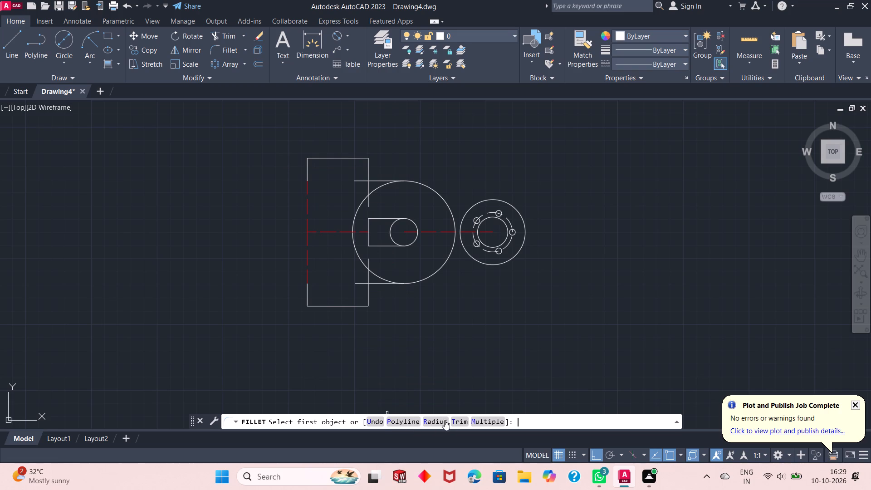
key("6")
key("Return")
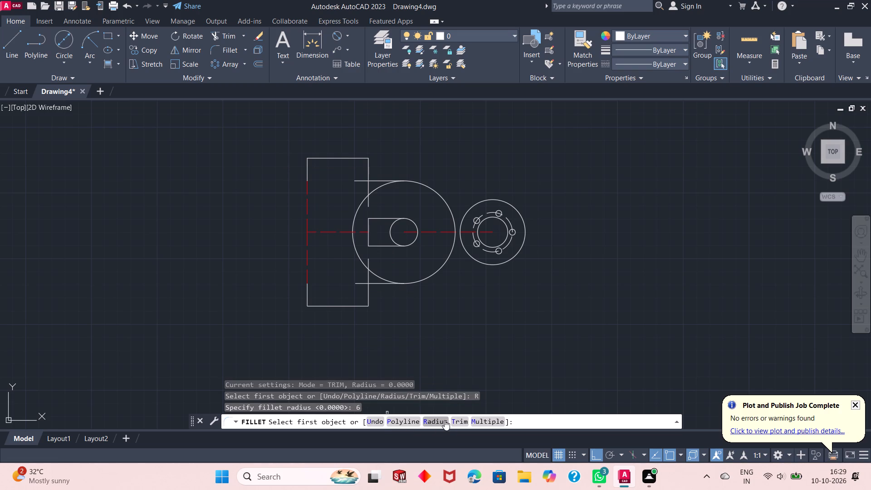
scroll(392, 177, "up", 2)
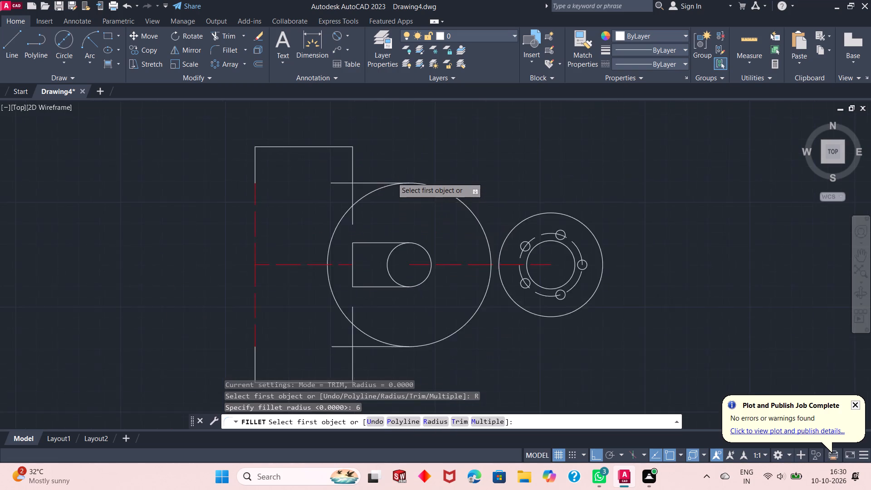
scroll(392, 177, "up", 2)
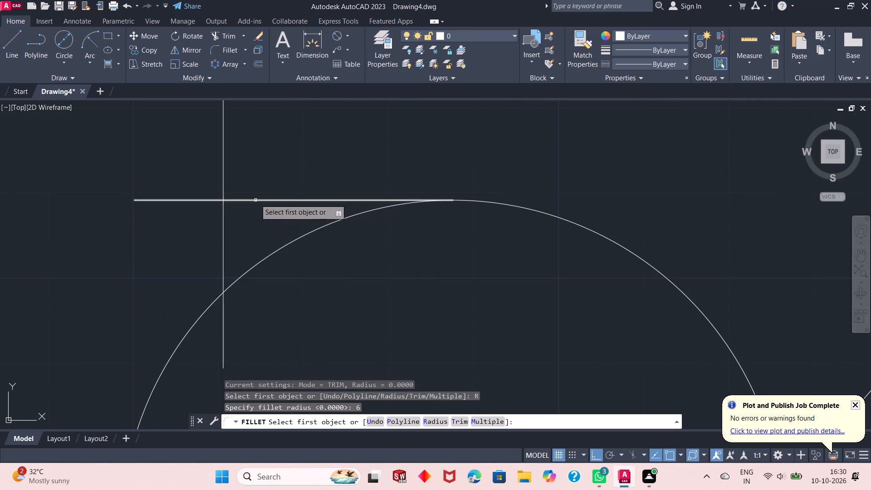
left_click(255, 199)
left_click(224, 170)
scroll(335, 260, "down", 1)
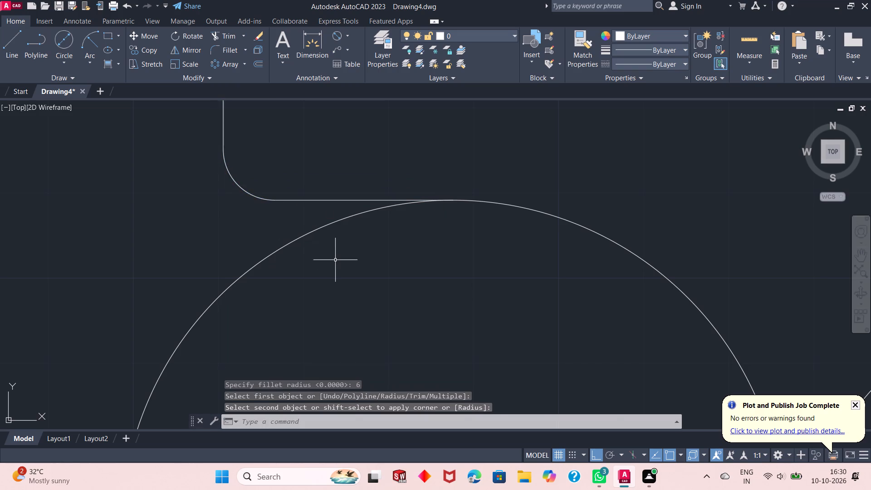
scroll(336, 260, "down", 1)
right_click(341, 171)
left_click(359, 173)
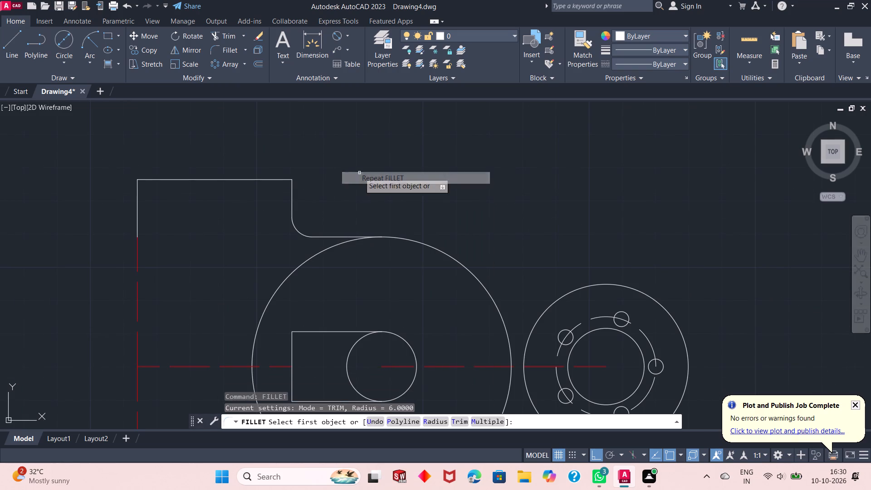
left_click(282, 179)
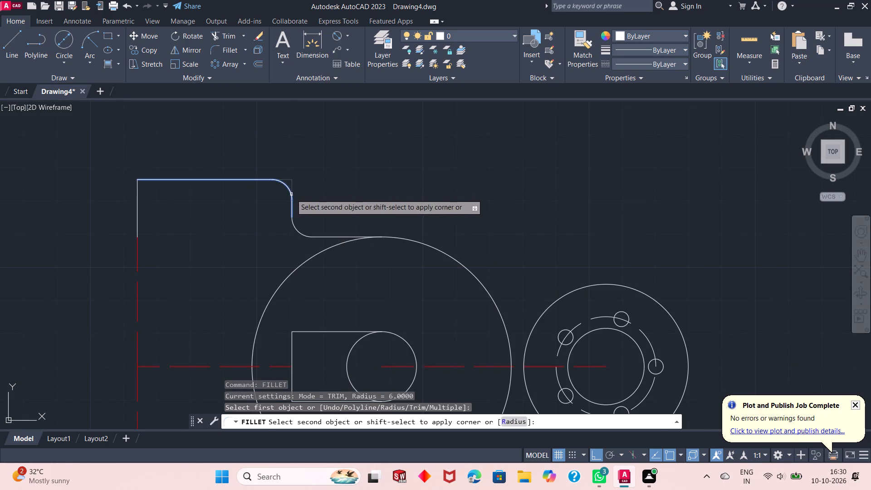
left_click(291, 194)
Fillet the lower prong's inner corner with the bottom tangent line and its outer corner, both at radius 6.
scroll(310, 143, "down", 2)
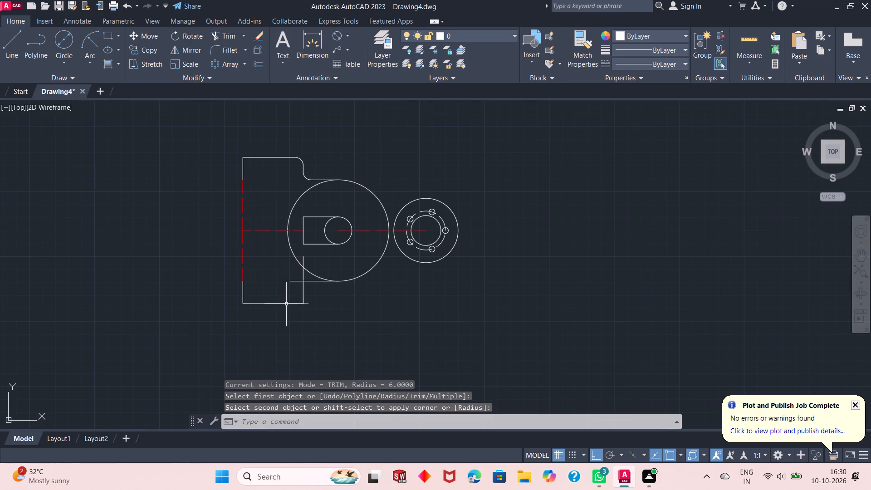
scroll(289, 307, "up", 1)
right_click(392, 237)
left_click(411, 245)
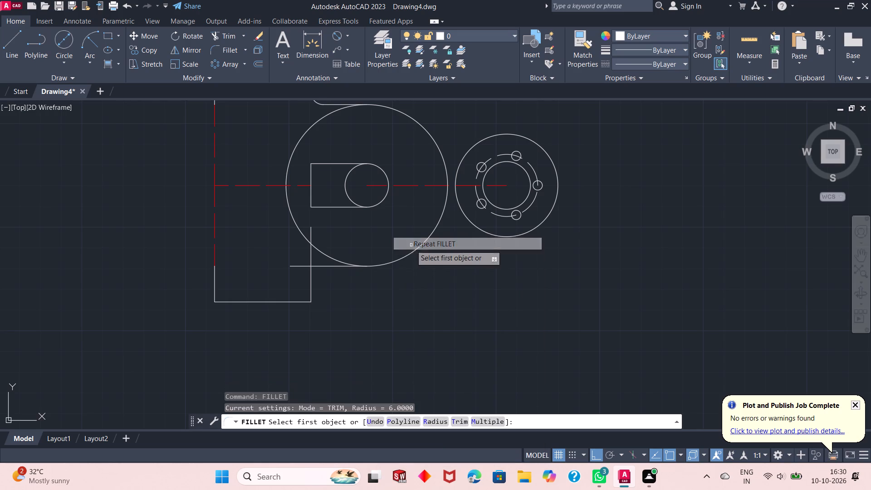
left_click(325, 266)
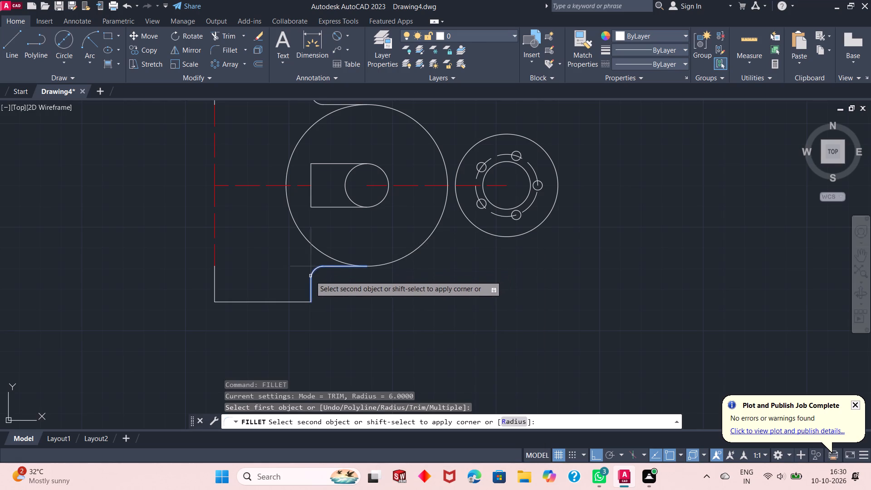
left_click(310, 276)
right_click(144, 164)
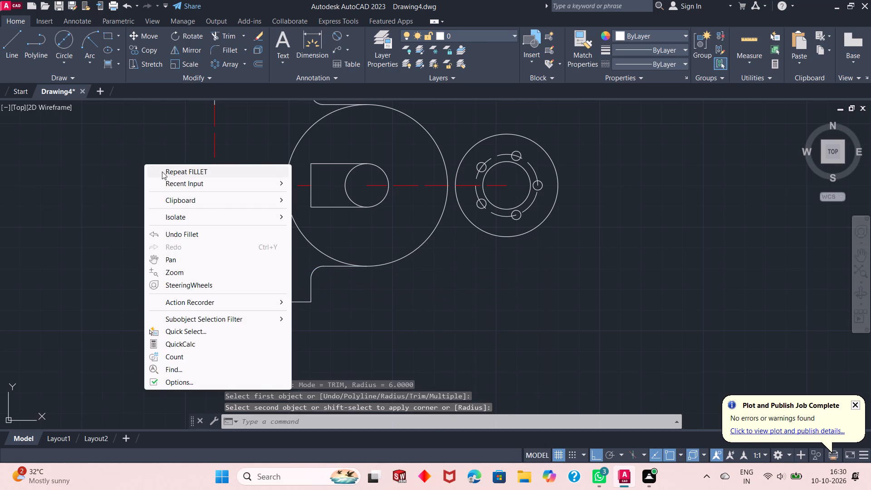
left_click(163, 171)
left_click(283, 302)
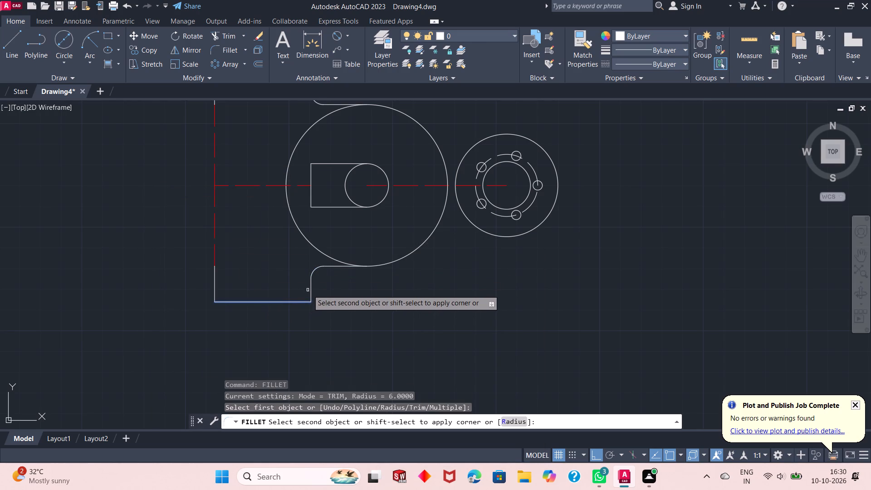
left_click(310, 286)
scroll(352, 267, "down", 1)
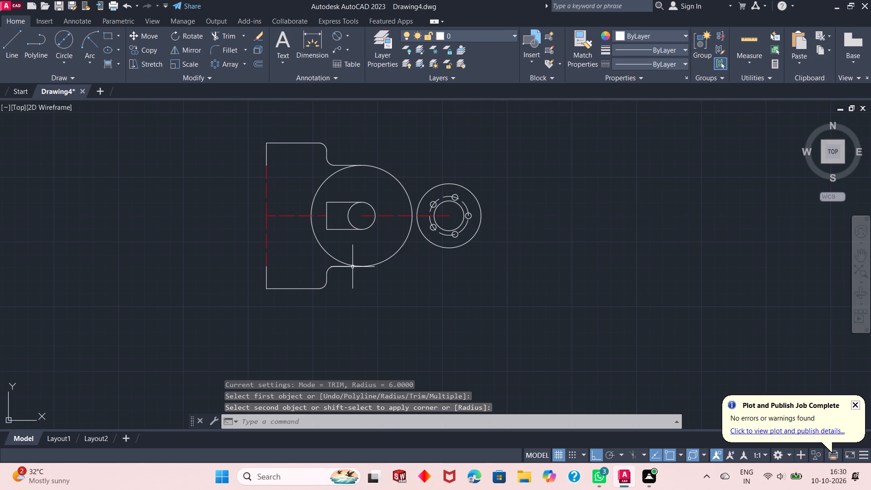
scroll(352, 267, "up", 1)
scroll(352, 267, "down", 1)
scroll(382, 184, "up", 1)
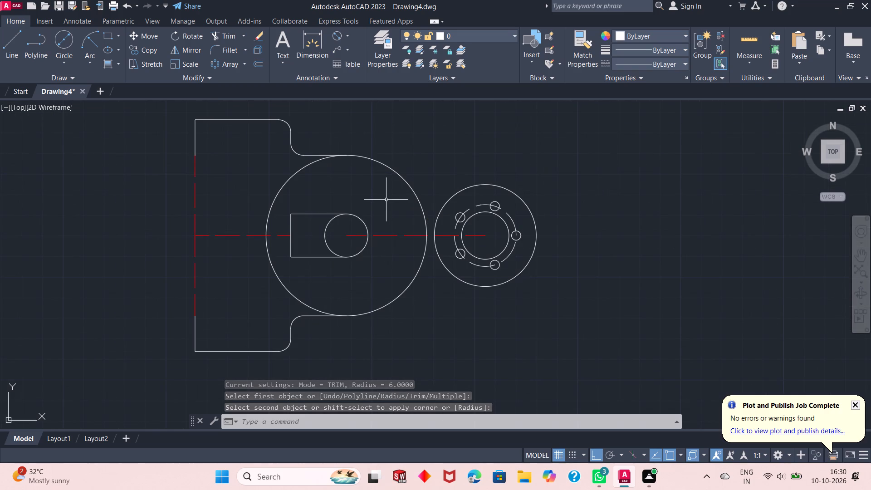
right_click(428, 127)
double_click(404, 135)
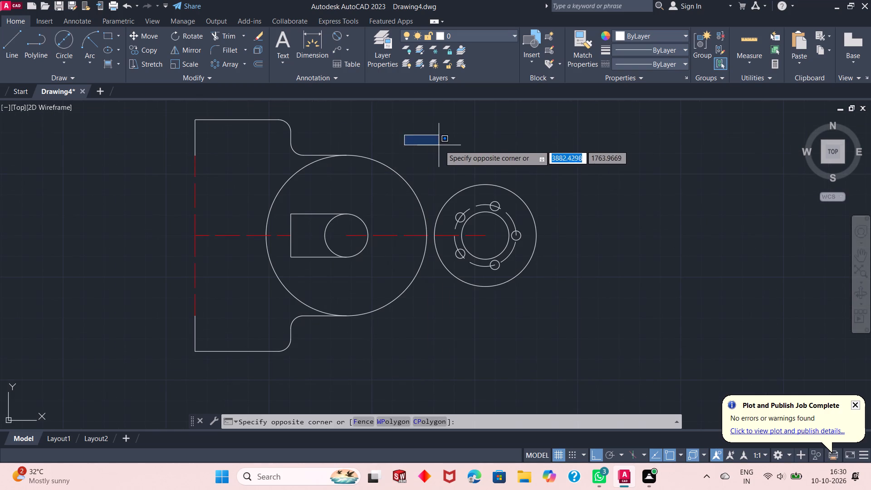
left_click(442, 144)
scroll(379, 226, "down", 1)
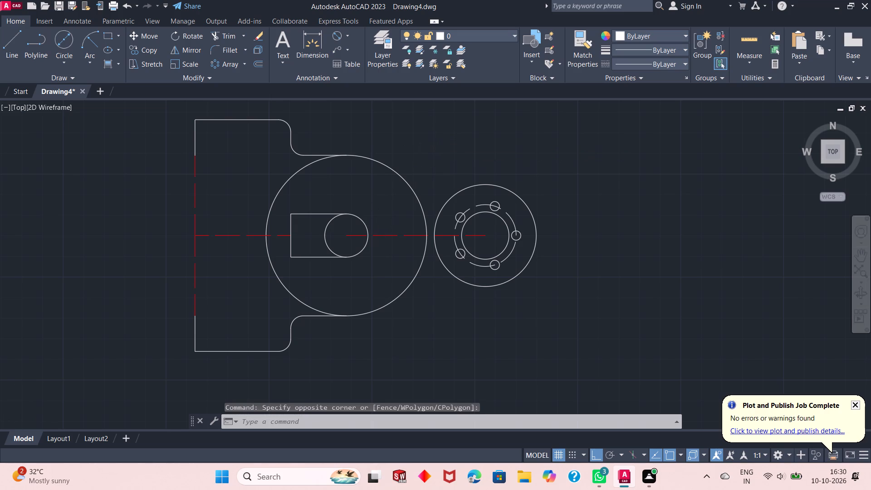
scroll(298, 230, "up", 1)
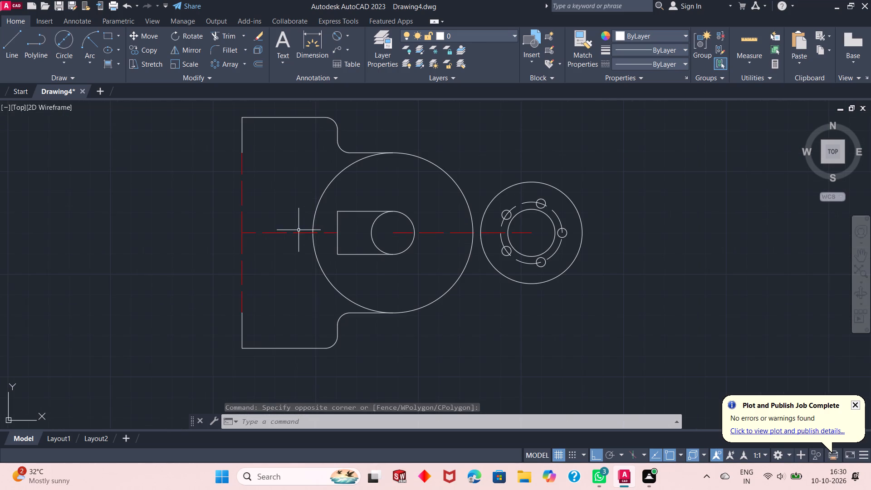
Trim away the large circle's left half between the prongs and the slot circle's inner left half.
left_click(230, 40)
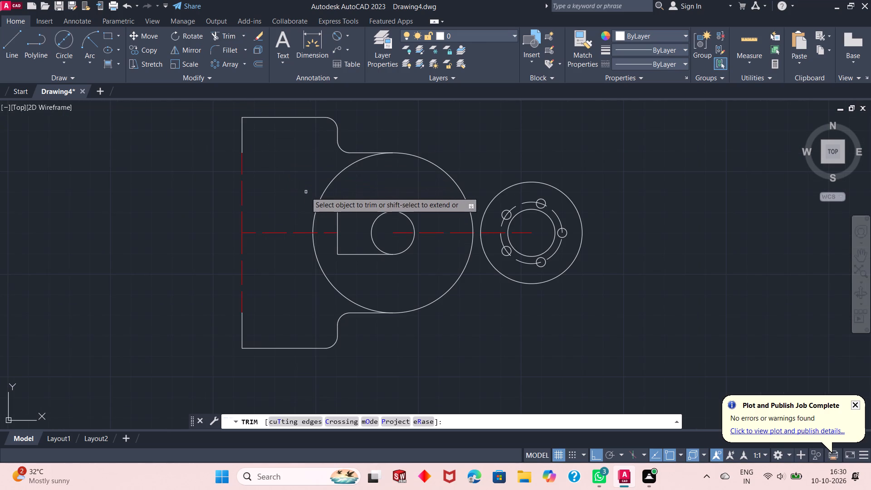
left_click(319, 199)
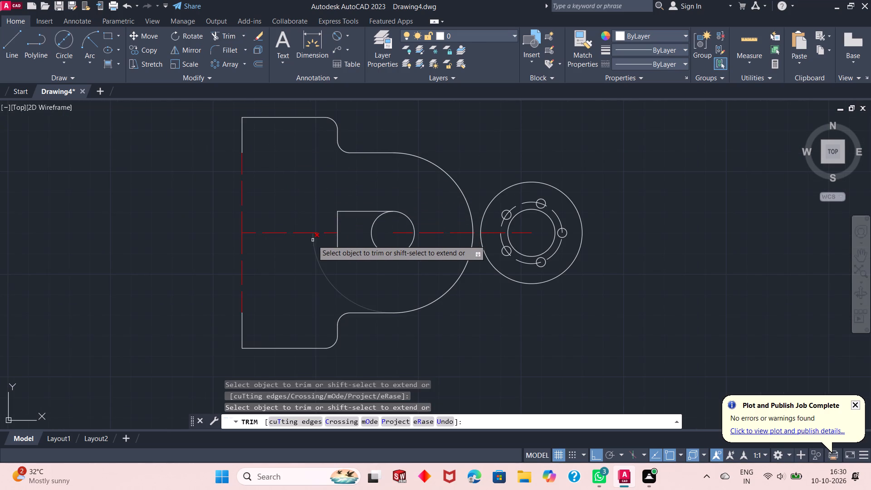
left_click(313, 240)
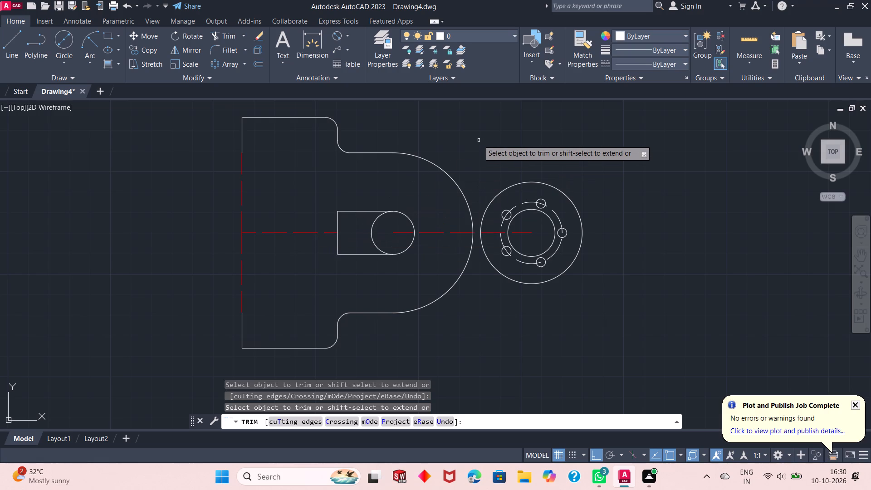
left_click(374, 241)
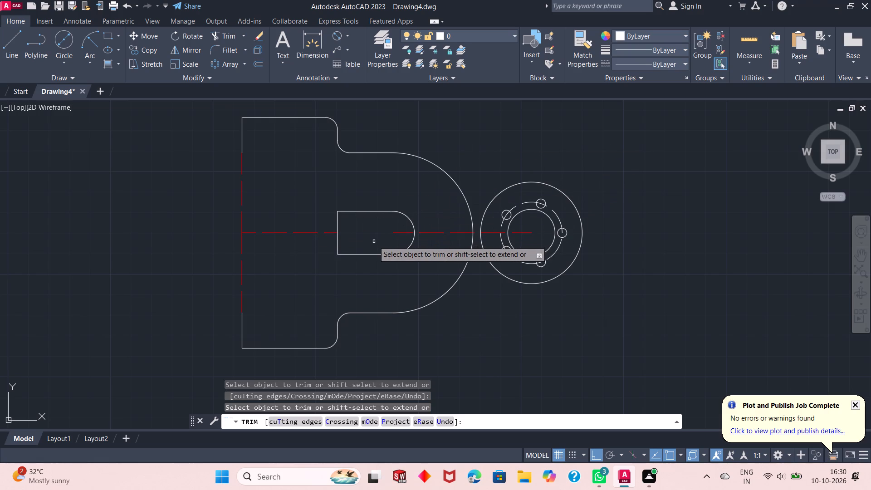
right_click(454, 153)
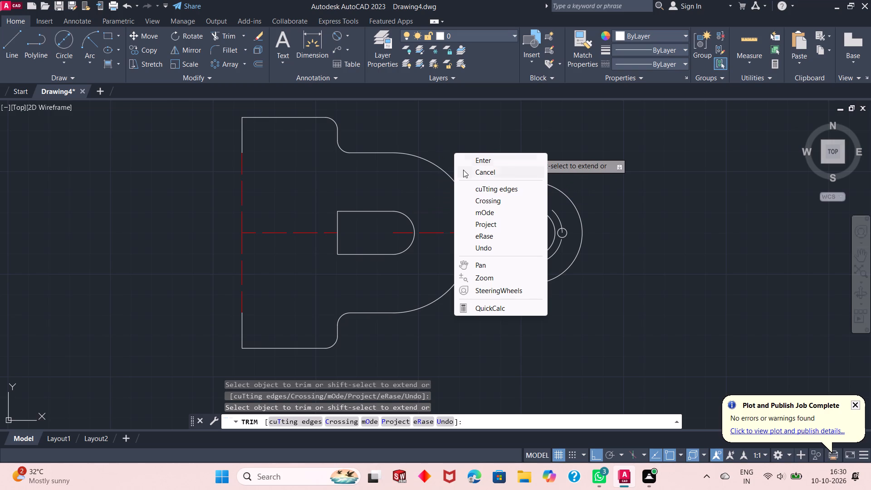
left_click(465, 161)
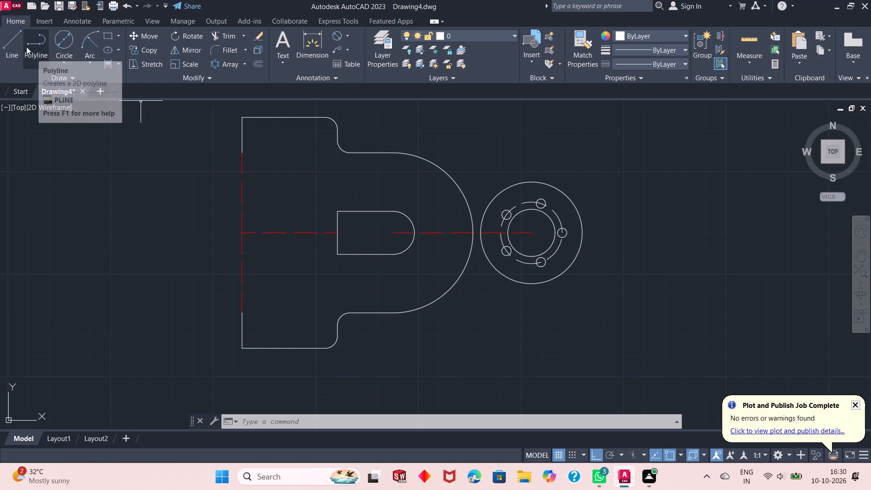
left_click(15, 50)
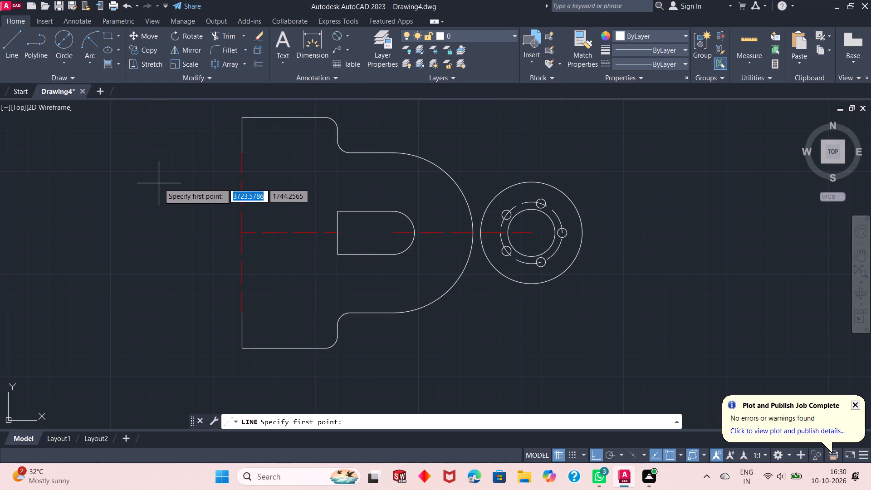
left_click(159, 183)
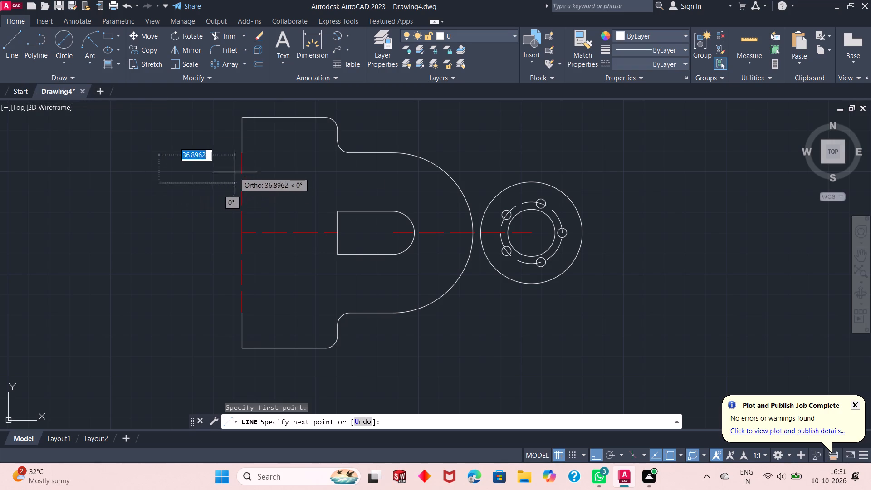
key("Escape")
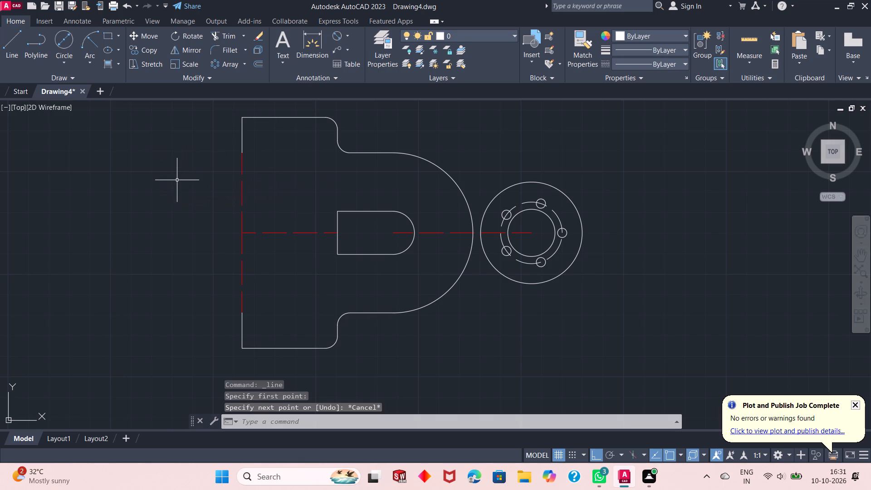
With Ortho off, draw diagonal lines from the upper and lower prongs' inner left ends to the slot's nearest left corners.
right_click(173, 176)
left_click(190, 181)
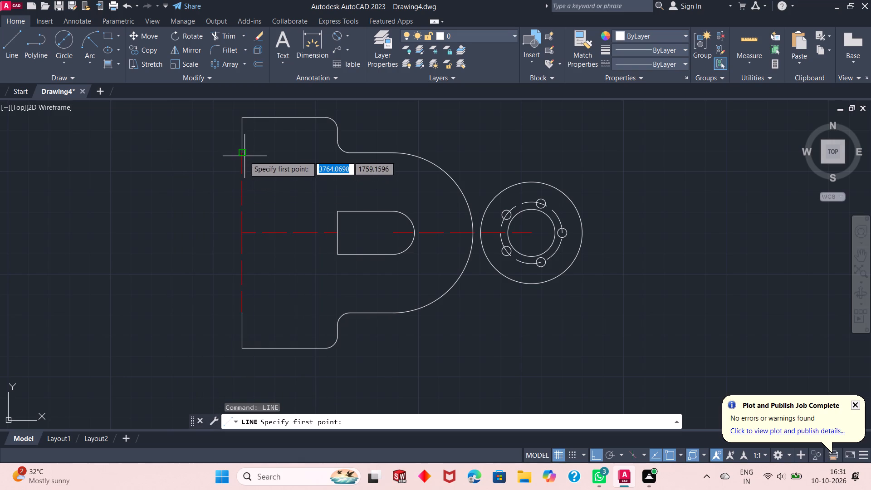
left_click(243, 152)
key("F8")
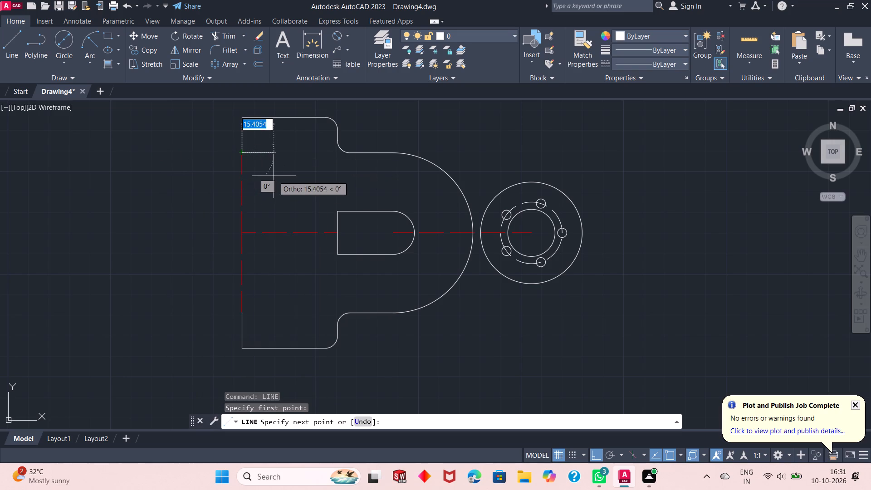
left_click(336, 214)
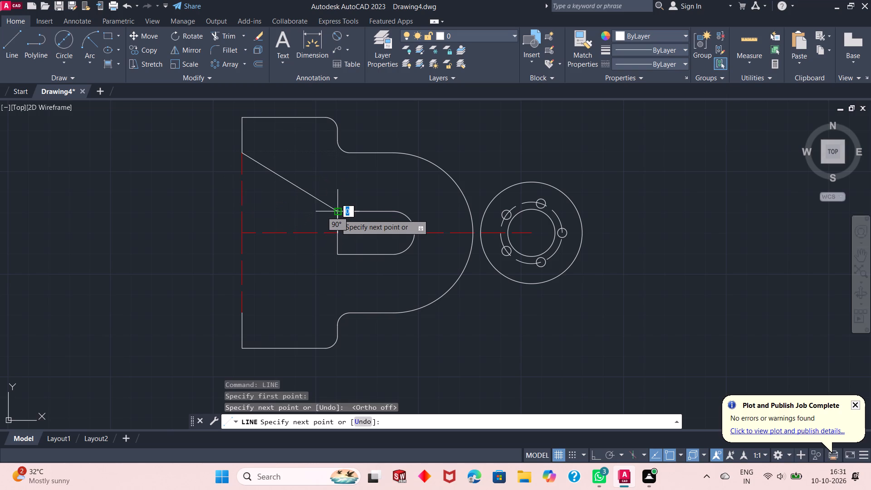
right_click(336, 214)
left_click(347, 218)
right_click(340, 172)
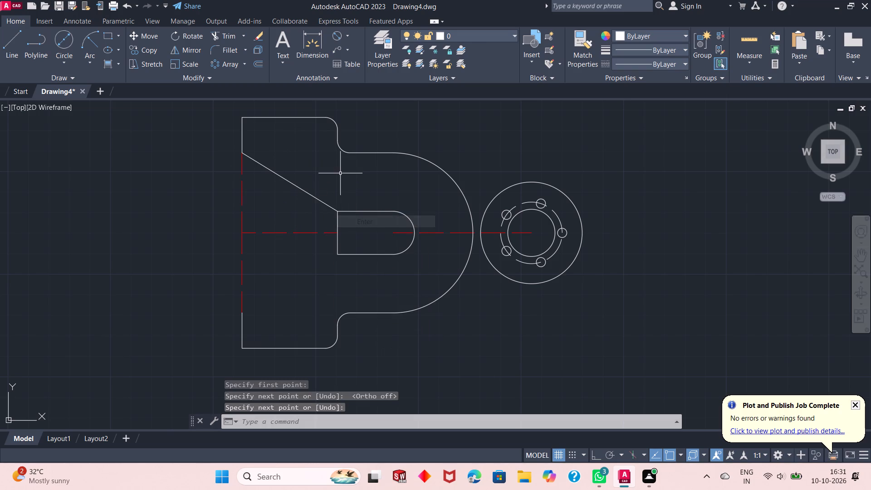
left_click(361, 179)
left_click(340, 254)
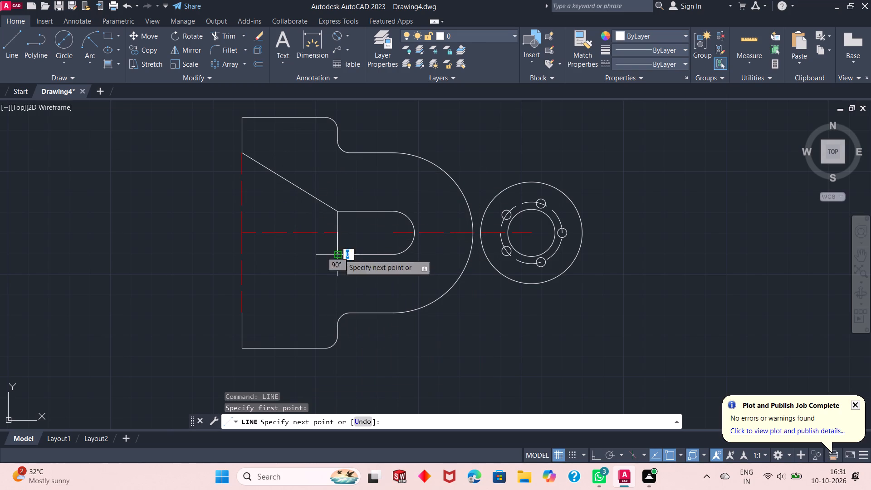
left_click(241, 316)
right_click(241, 316)
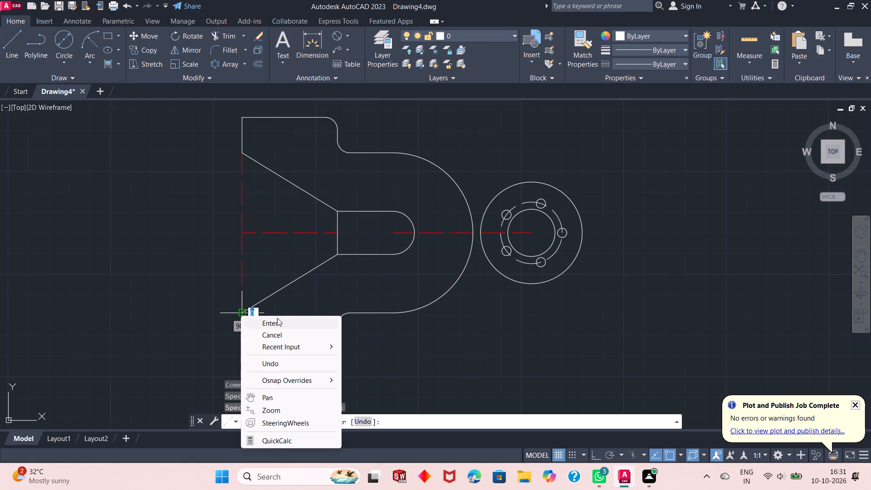
left_click(278, 318)
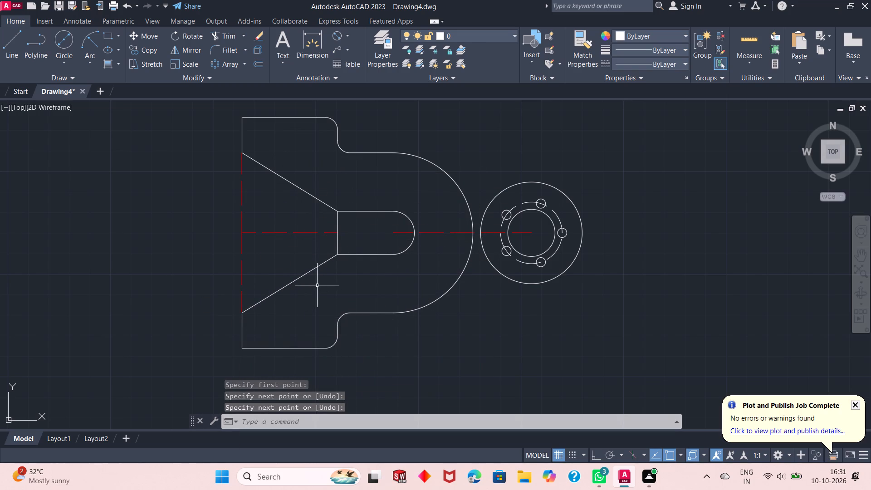
Trim away the red vertical centre line between the two prongs.
right_click(143, 147)
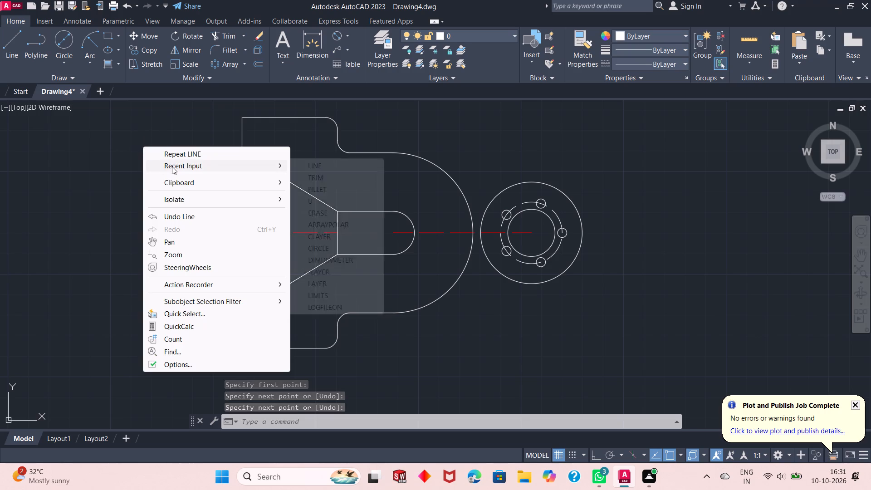
left_click(172, 167)
left_click(353, 181)
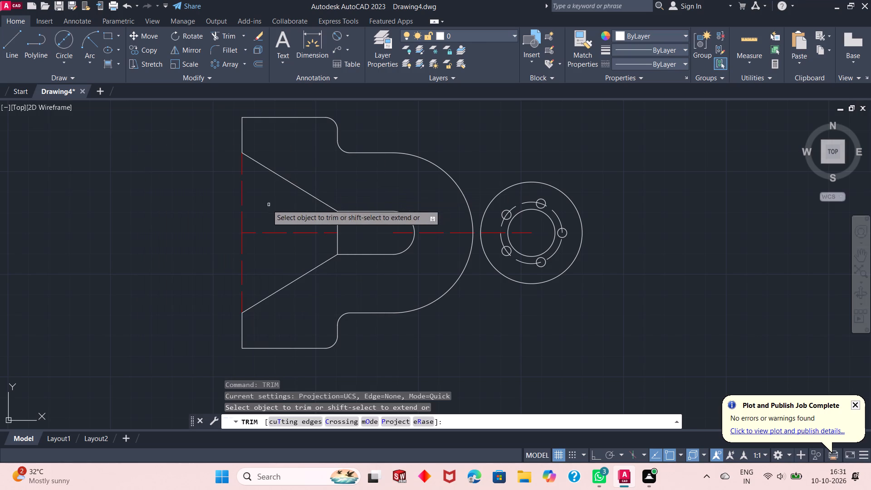
left_click_drag(265, 201, 256, 261)
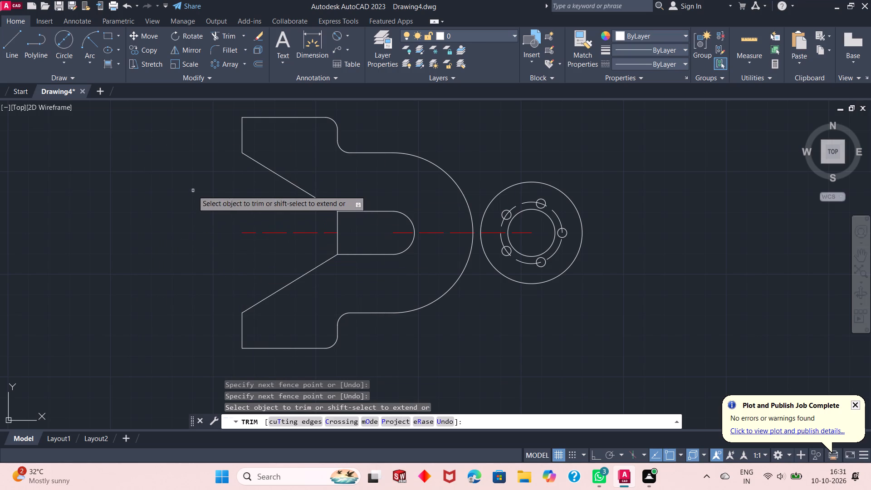
right_click(193, 191)
left_click(204, 194)
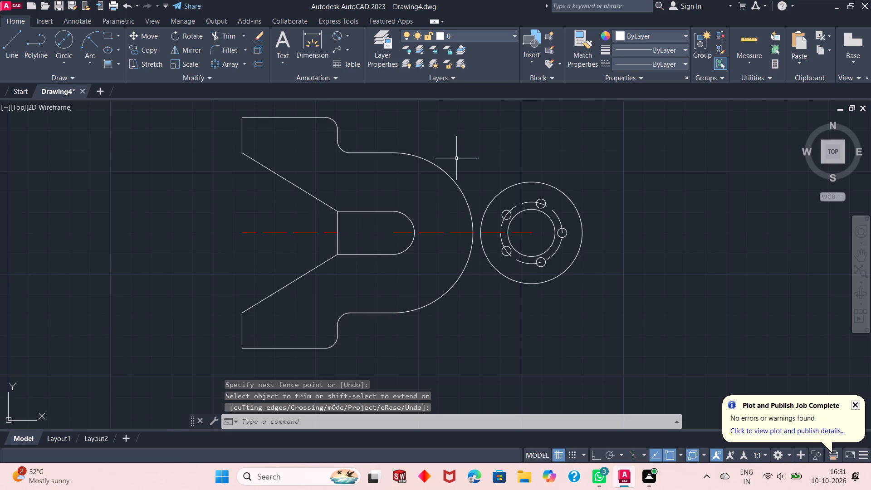
Fillet the body's large arc to the plate's outer circle on the lower side at radius 21.
left_click(230, 46)
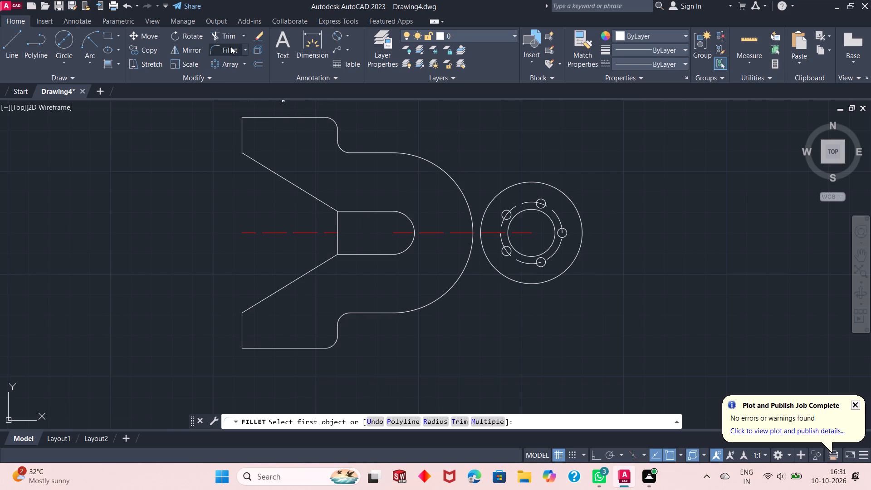
left_click(433, 420)
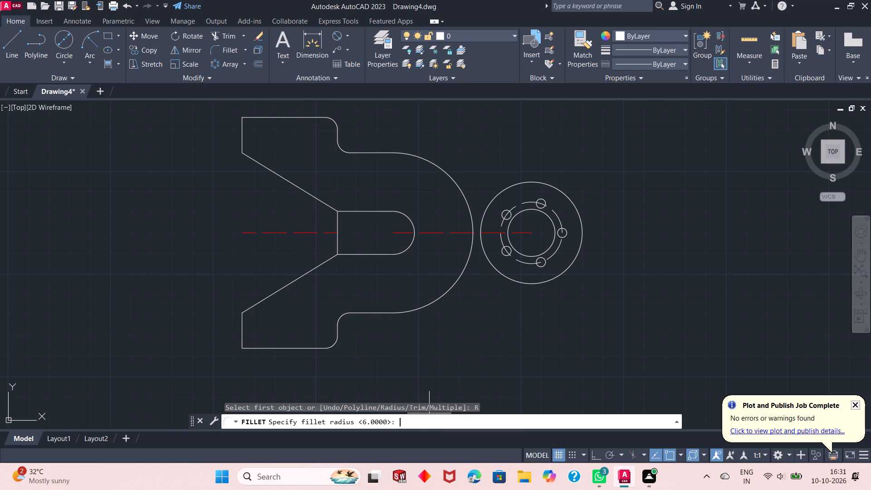
type("21")
key("Return")
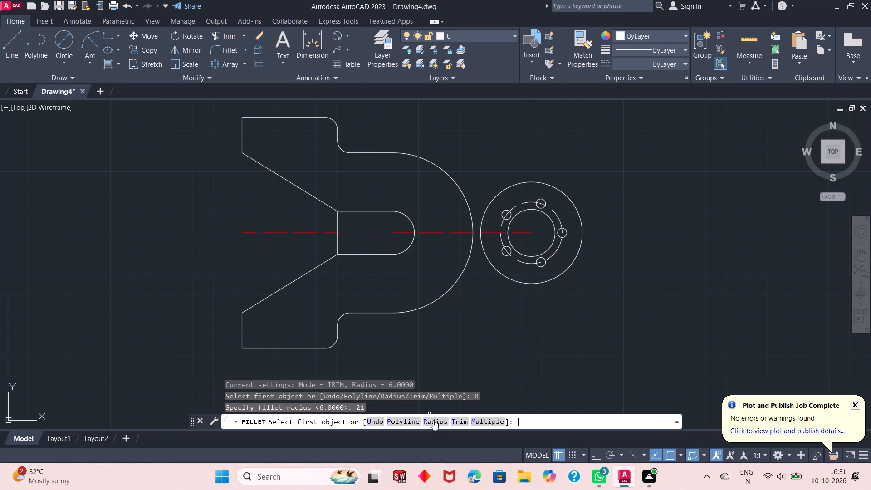
left_click(457, 281)
left_click(496, 269)
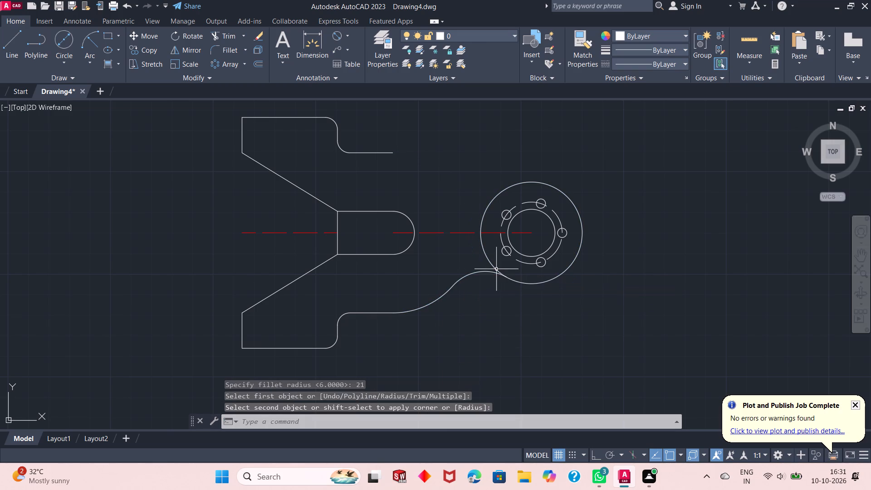
Redraw the body circle at radius 39, centred on the slot's arc centre and reaching the upper tangent line's end.
right_click(191, 148)
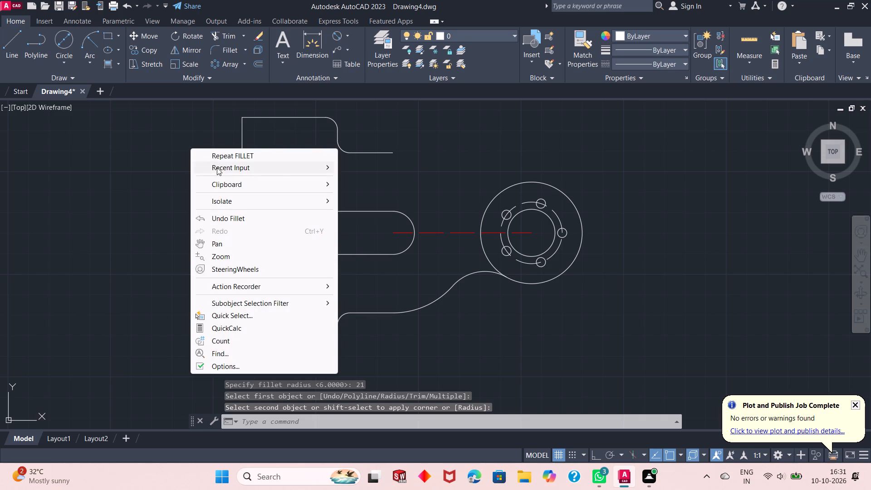
left_click(217, 167)
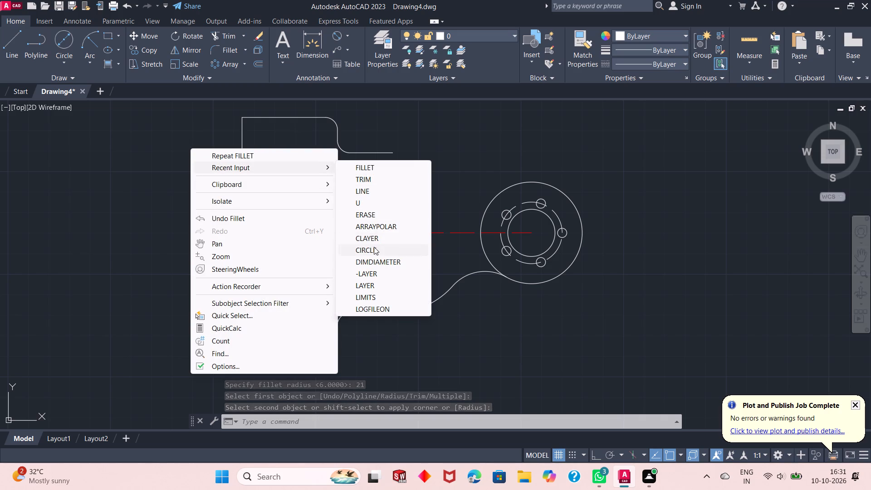
left_click(375, 253)
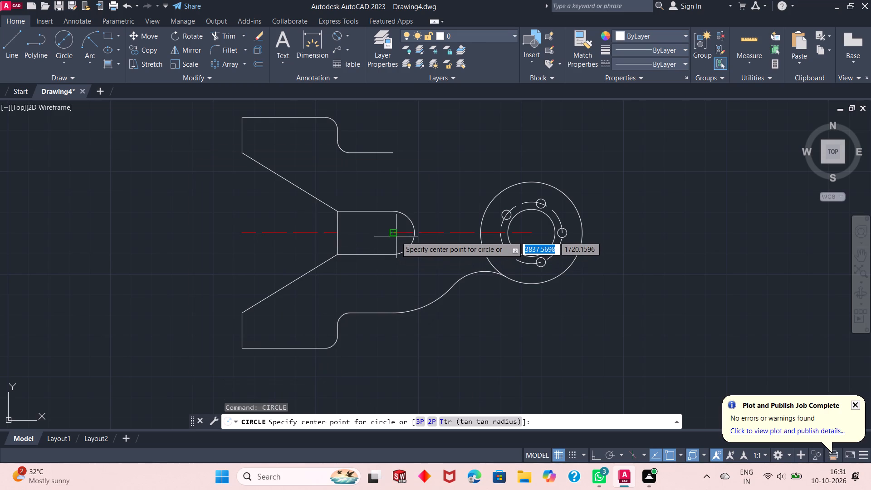
left_click(392, 234)
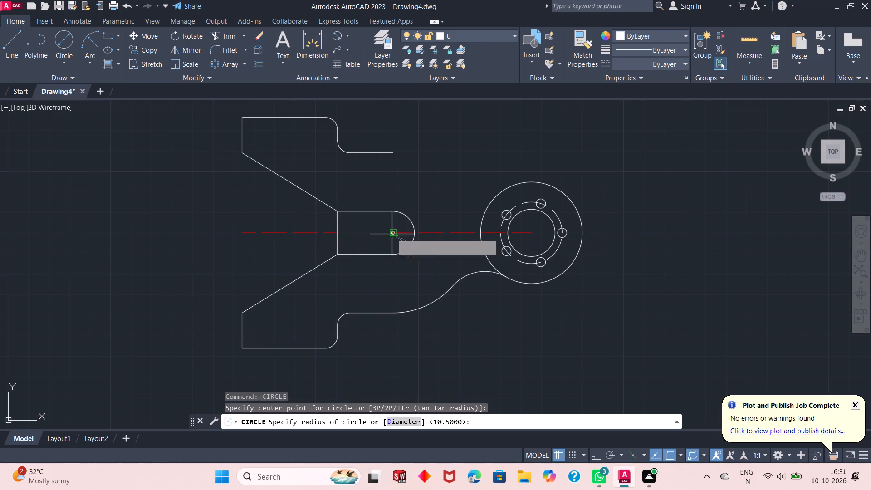
left_click(395, 155)
Fillet the body circle to the plate's outer circle on the upper side at radius 21.
right_click(127, 199)
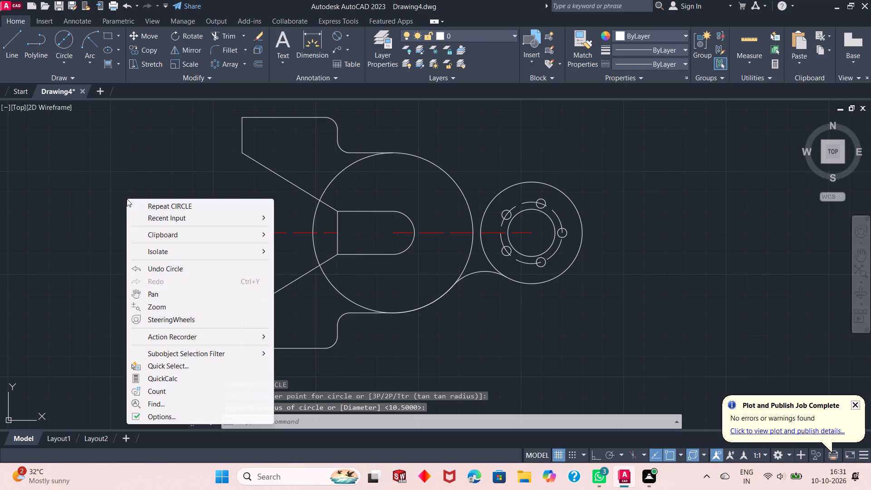
left_click(133, 215)
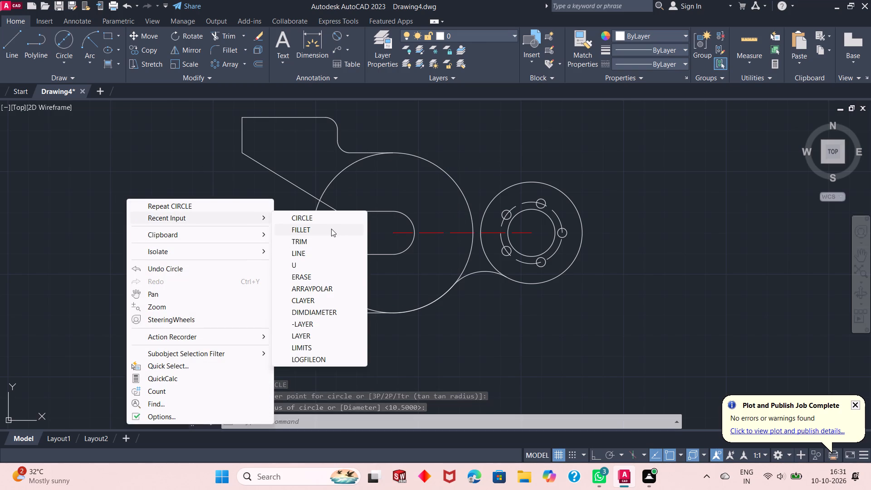
left_click(331, 229)
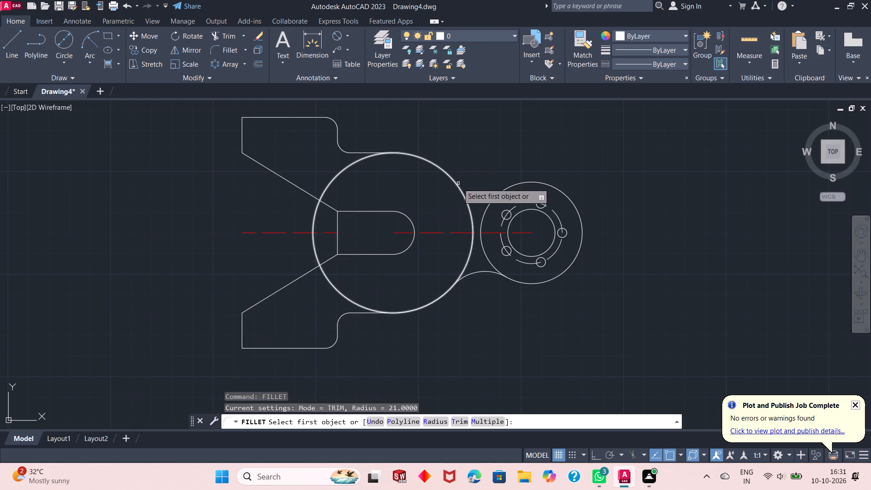
left_click(458, 183)
left_click(502, 191)
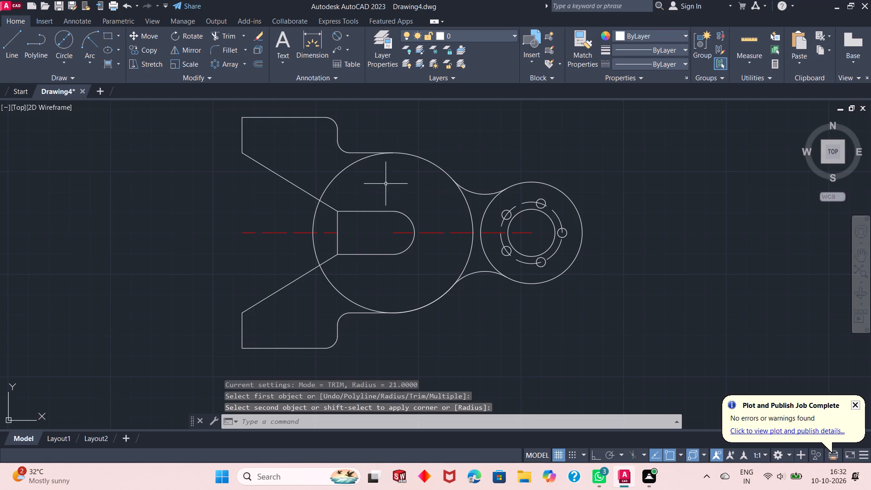
Trim the body circle inside the outline, keeping only the arcs between the tangent lines and the radius 21 fillets.
right_click(151, 159)
left_click(165, 174)
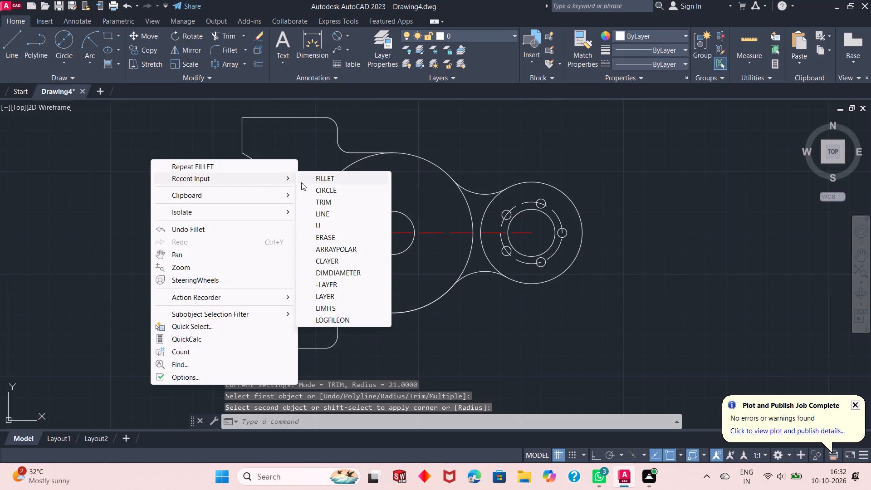
left_click(319, 198)
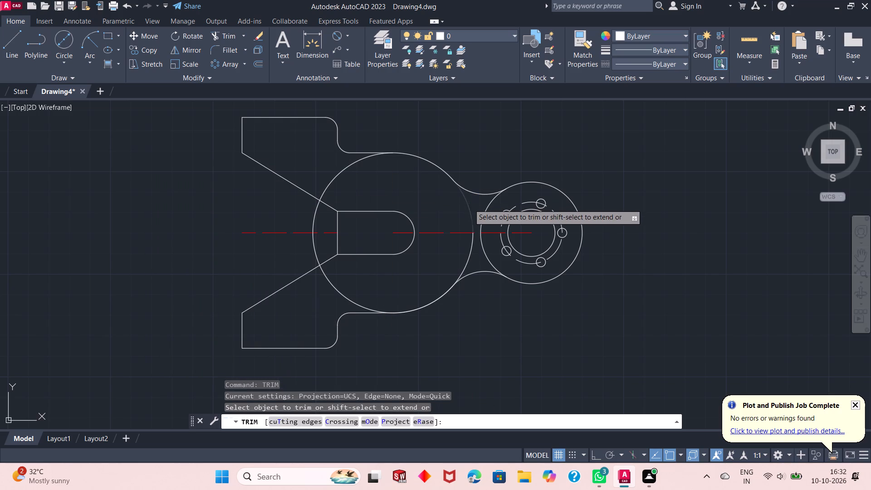
left_click(469, 204)
left_click(470, 253)
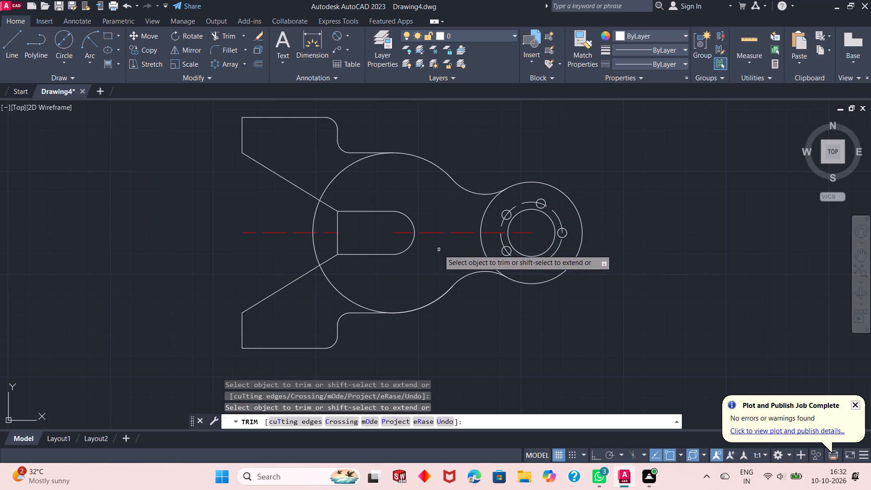
left_click(345, 167)
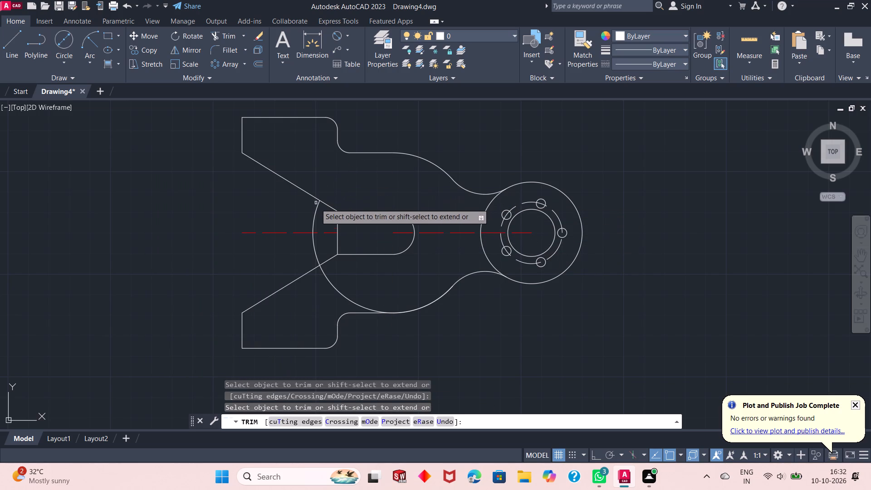
left_click(314, 212)
left_click(313, 243)
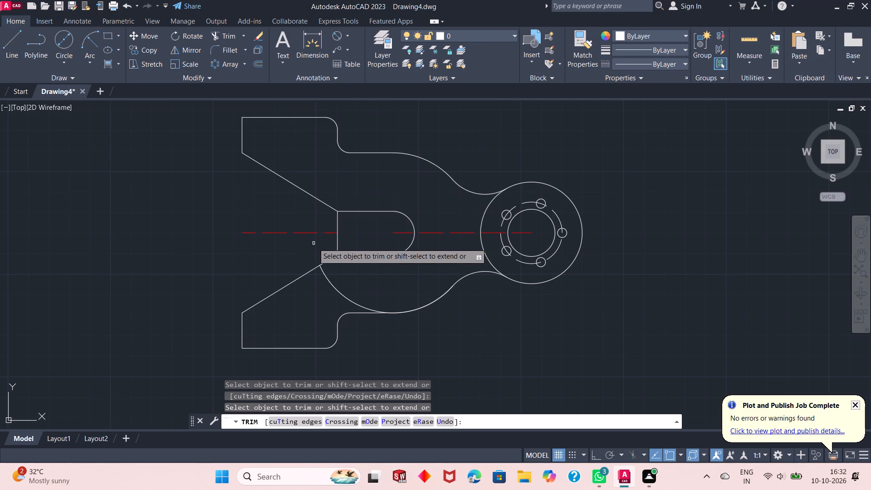
left_click(326, 273)
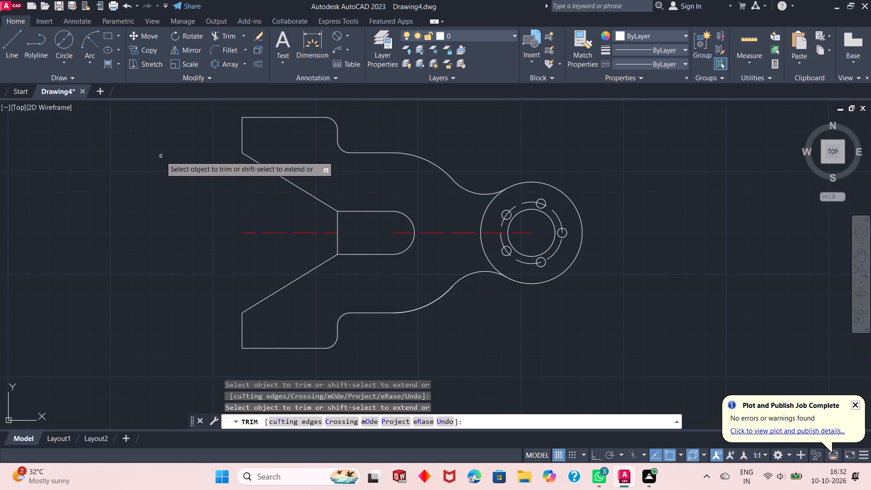
right_click(161, 156)
left_click(183, 160)
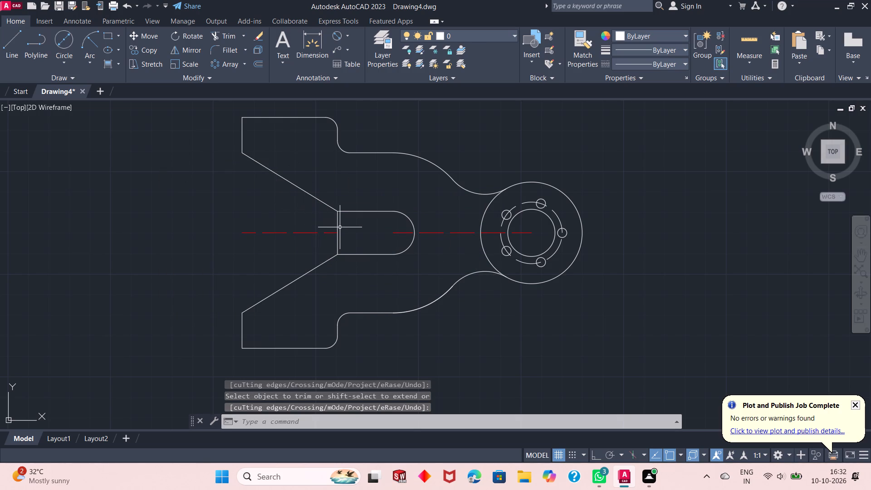
Trim away the vertical line closing the slot's left end between the two diagonal lines.
scroll(340, 227, "down", 1)
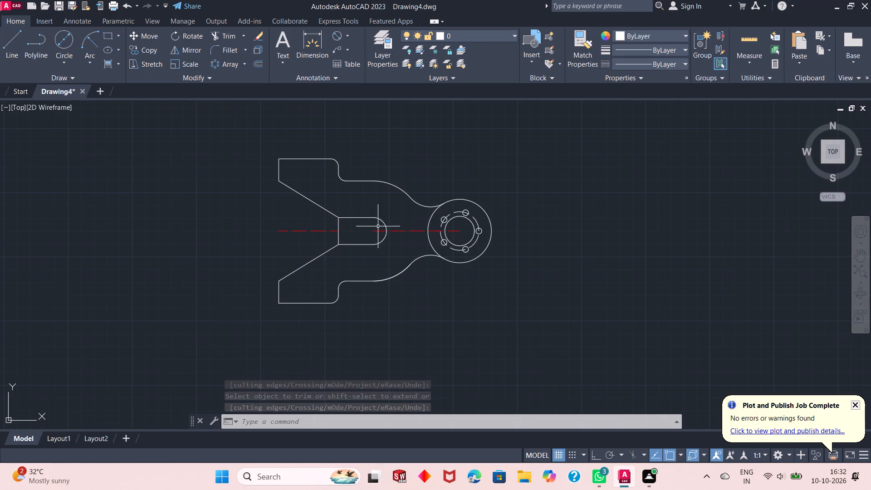
scroll(334, 240, "up", 2)
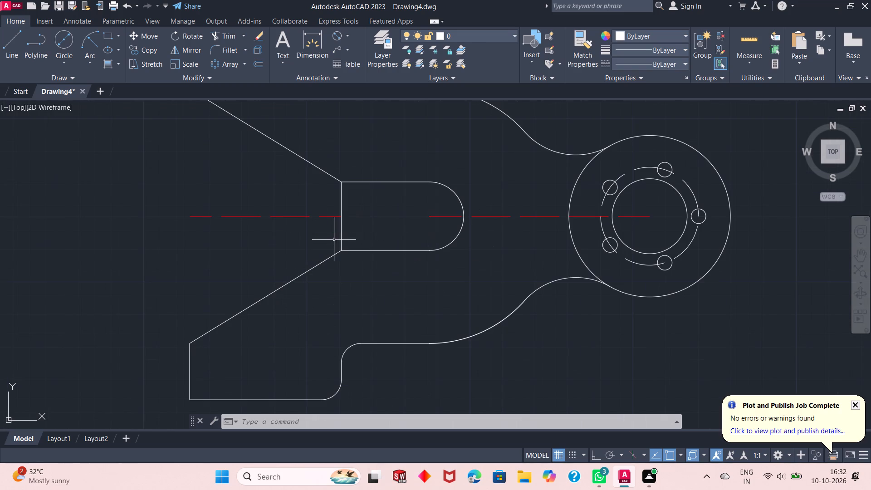
right_click(158, 114)
left_click(181, 123)
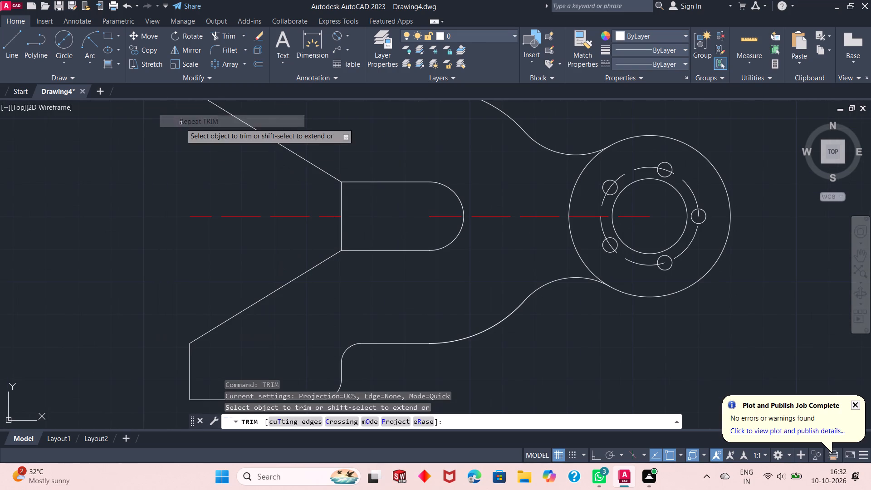
left_click_drag(309, 198, 329, 230)
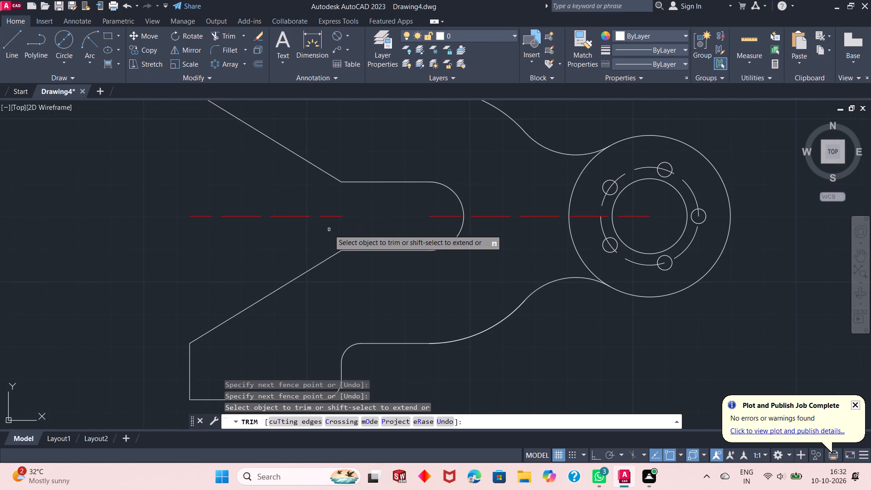
scroll(329, 230, "down", 1)
scroll(254, 221, "down", 1)
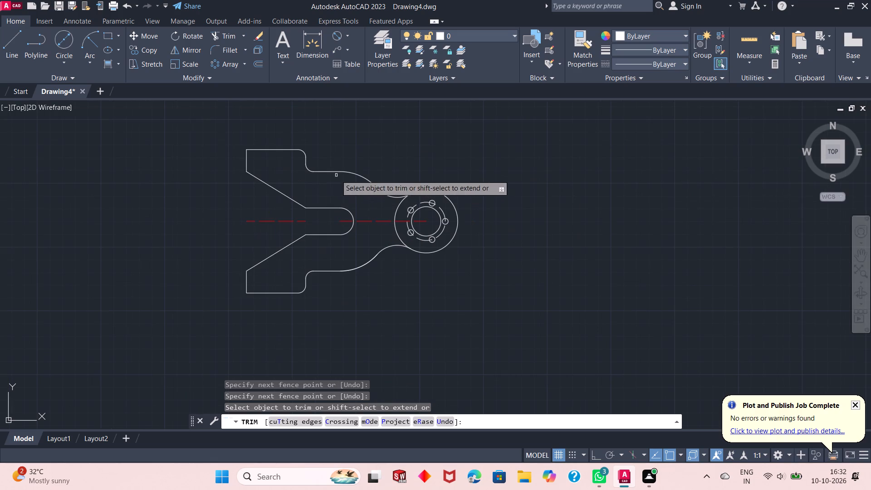
right_click(426, 156)
left_click(441, 163)
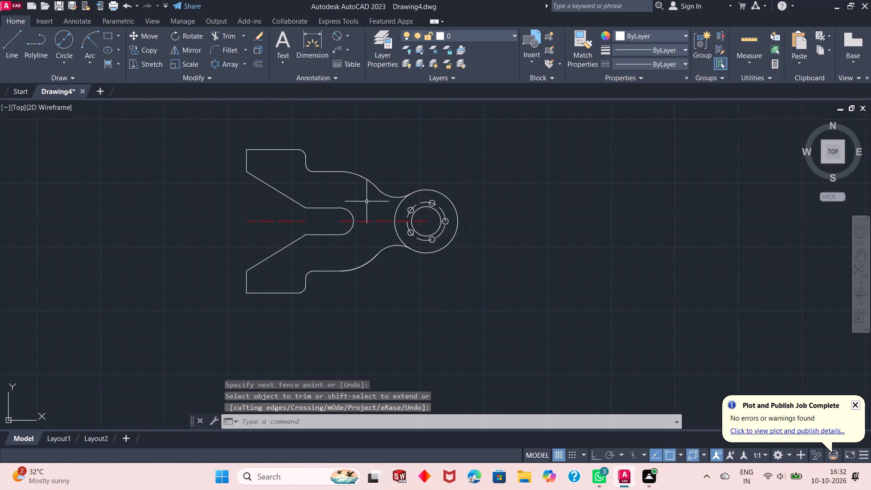
With Ortho on, draw a 22.5 long horizontal line from the slot's arc centre along the centre line towards the plate.
scroll(364, 202, "up", 1)
scroll(358, 247, "up", 1)
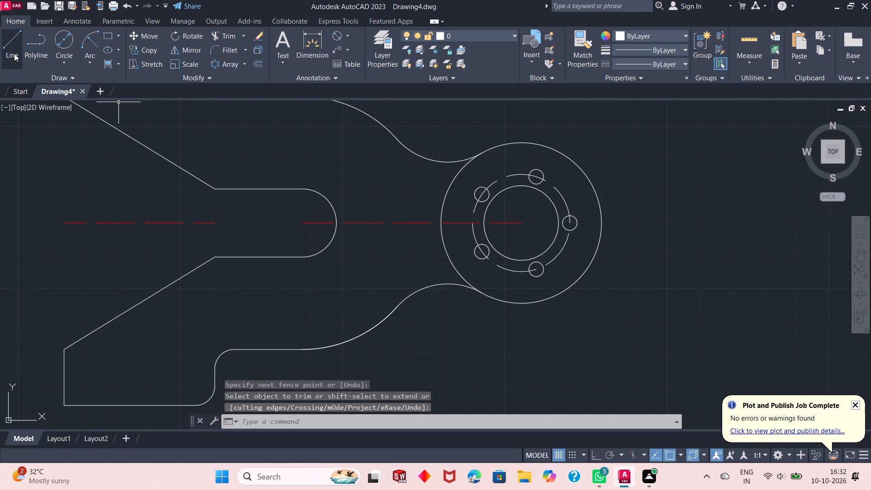
left_click(14, 54)
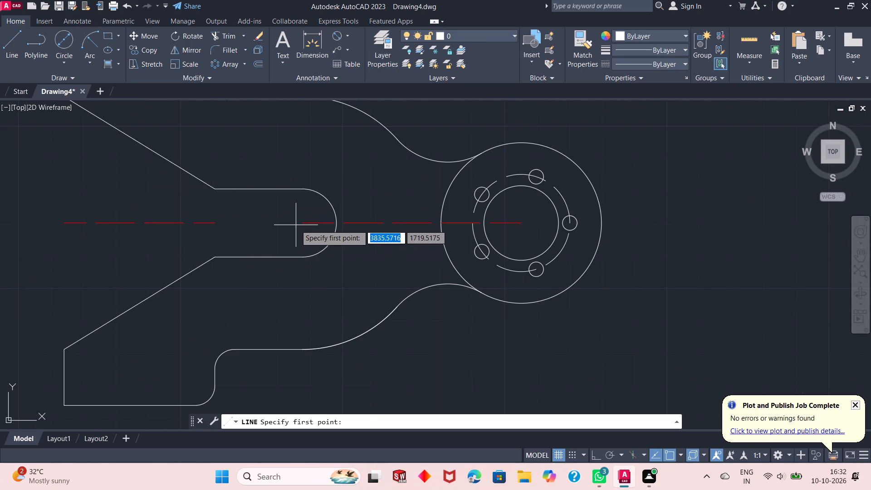
left_click(301, 225)
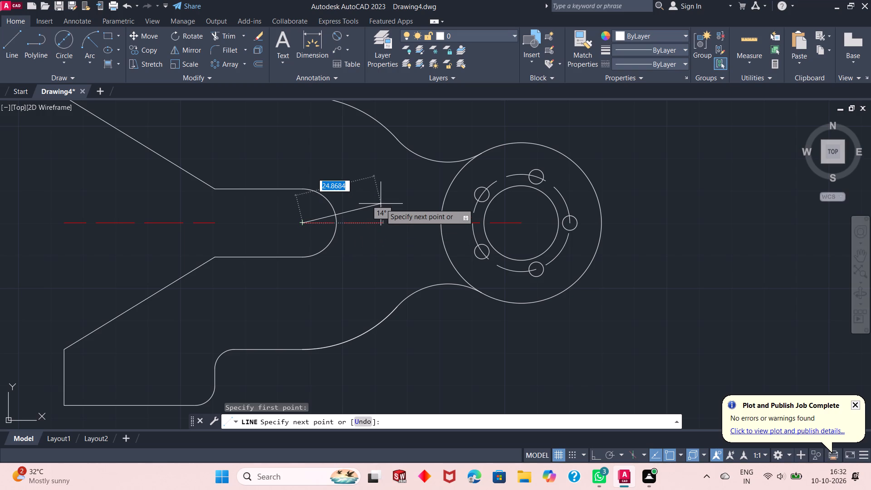
key("F8")
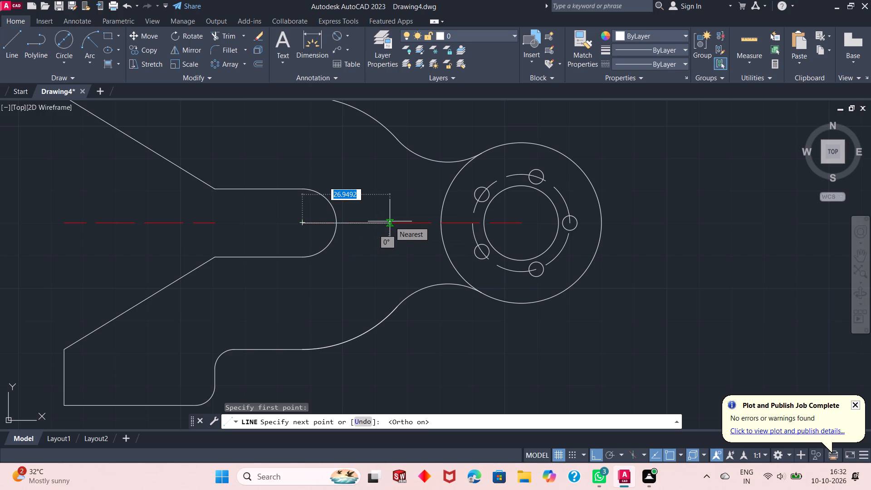
type("22.5")
key("Return")
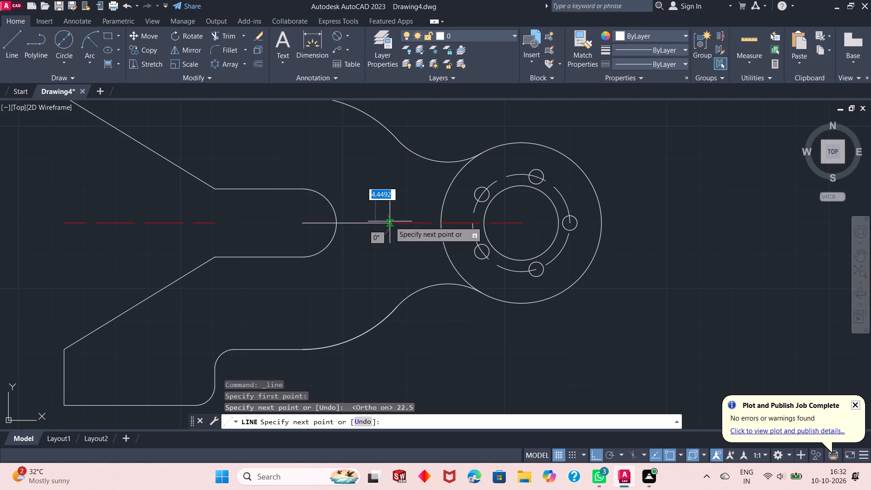
key("Escape")
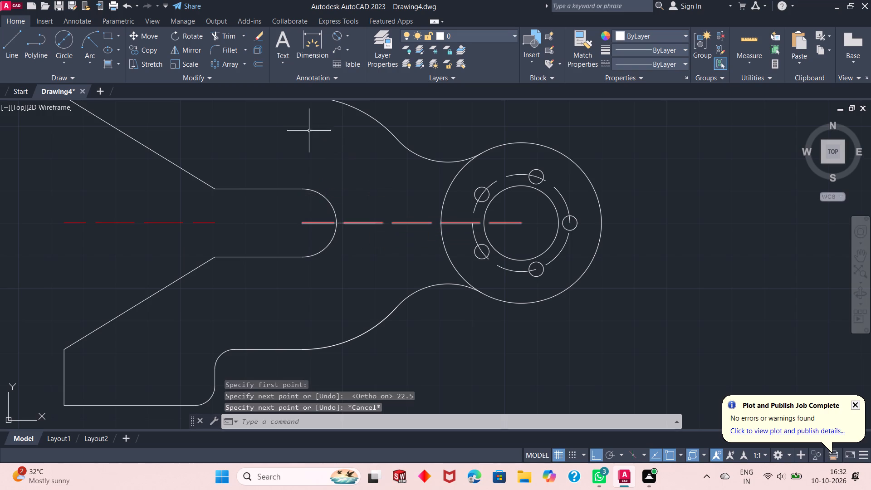
Draw a circle of diameter 13.6 centred on the plate-side end of the 22.5 line.
left_click(60, 39)
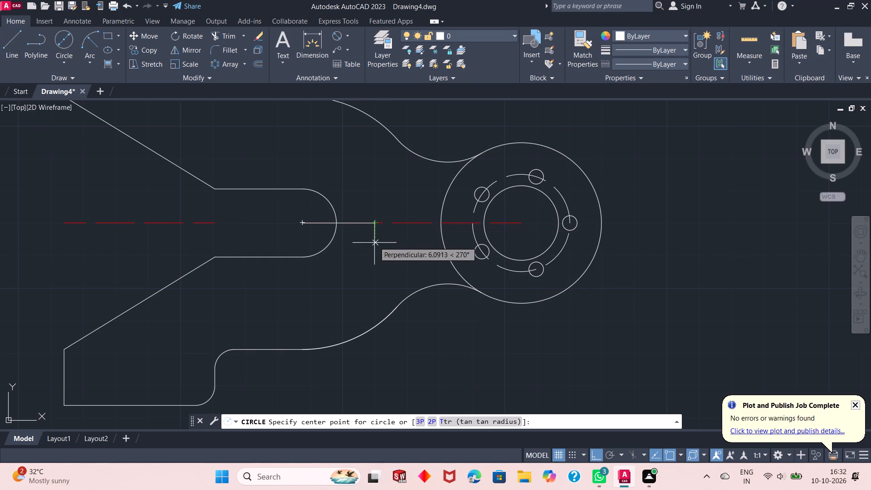
left_click(377, 221)
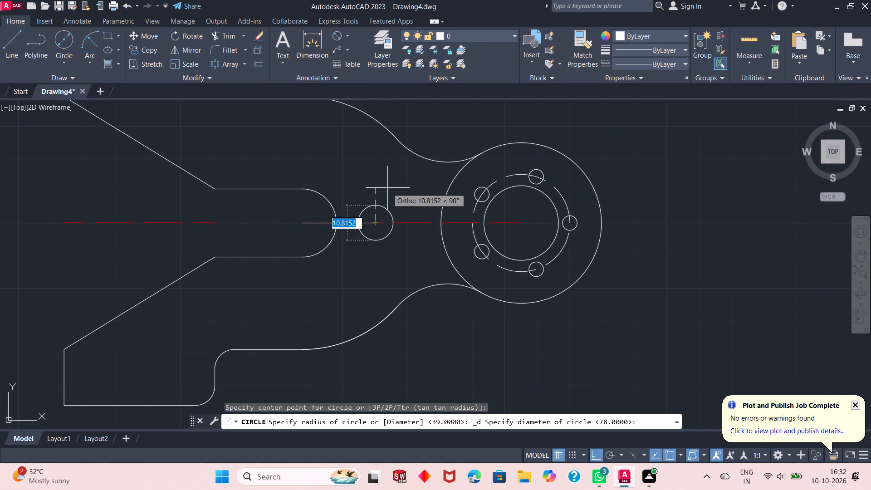
type("13.6")
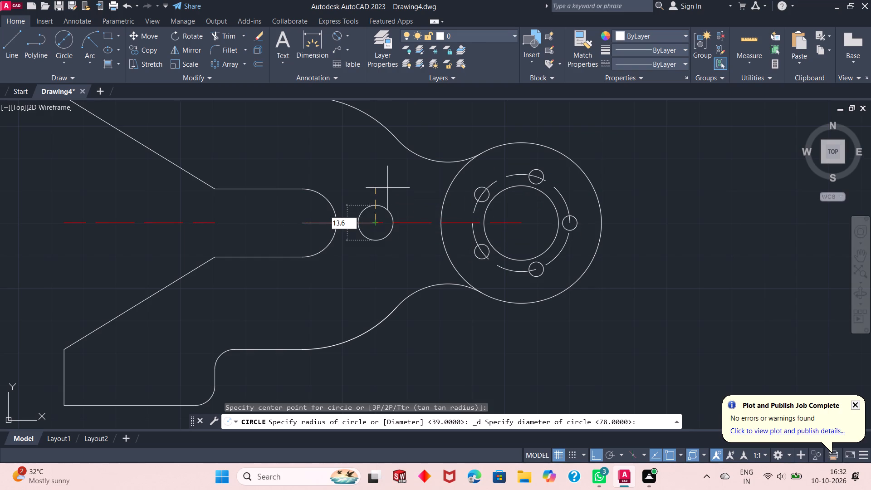
key("Return")
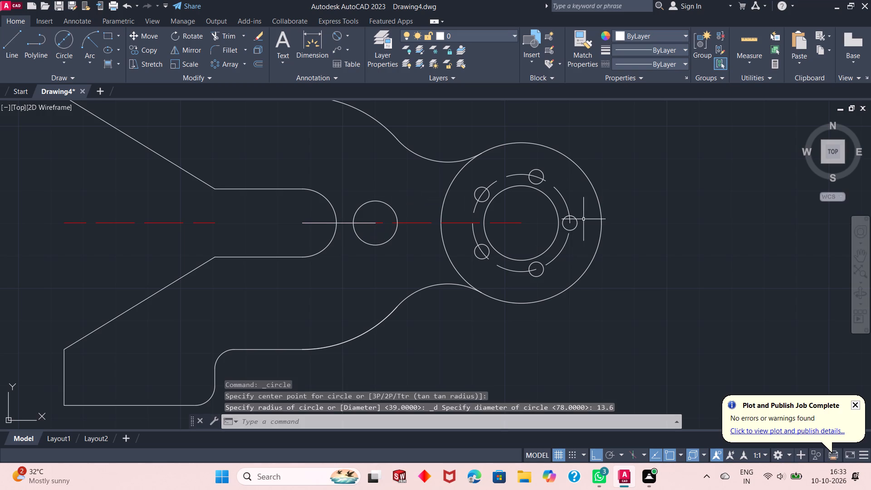
On Layer3, draw a dashed circle of diameter 27 concentric with the 13.6 diameter circle.
left_click(469, 34)
left_click(468, 88)
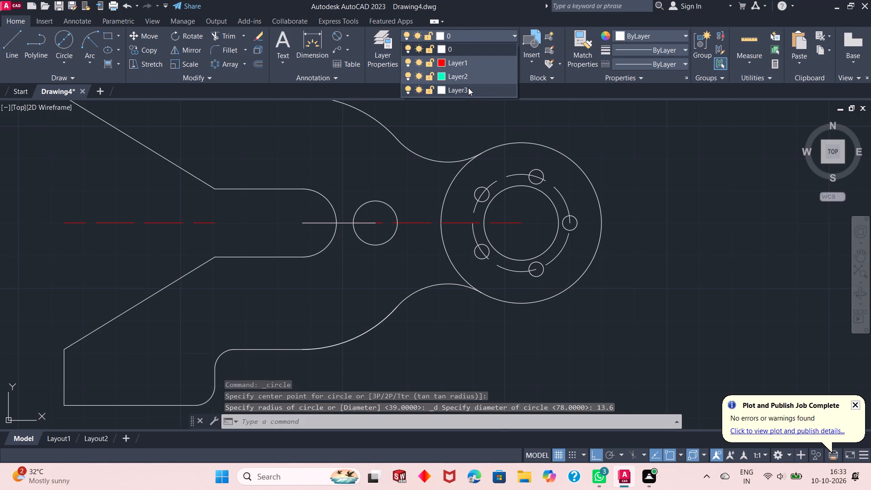
left_click(65, 44)
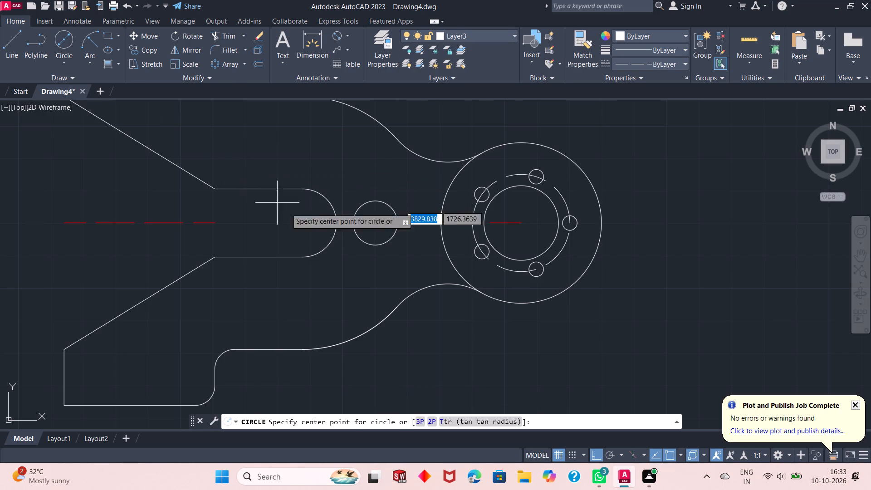
left_click(375, 225)
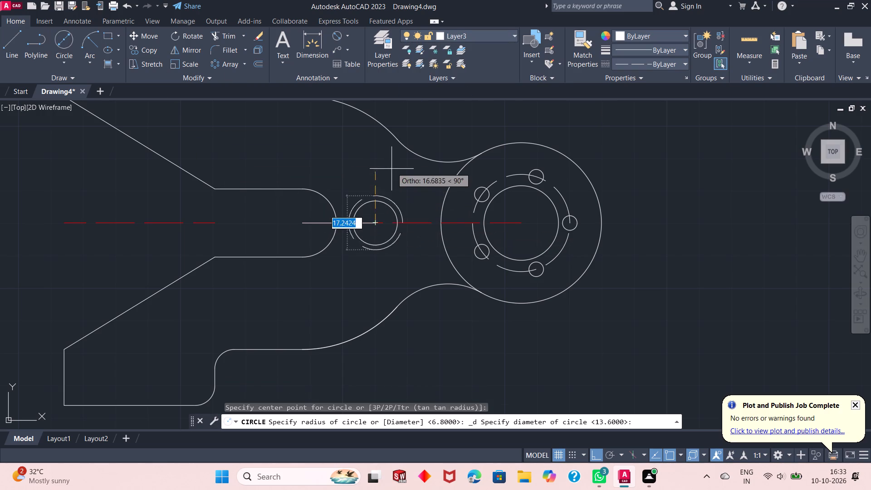
type("27")
key("Return")
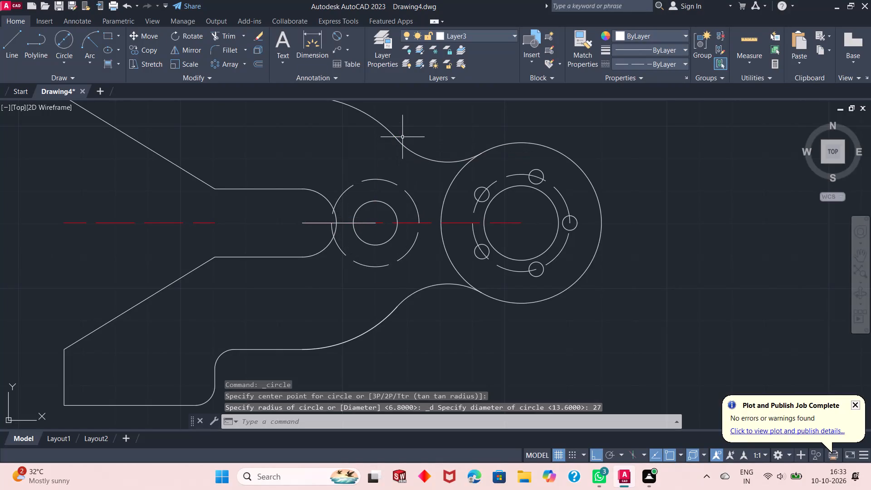
Make layer 0 current again and erase the 22.5 long helper line from the slot's arc centre.
left_click(476, 37)
left_click(474, 49)
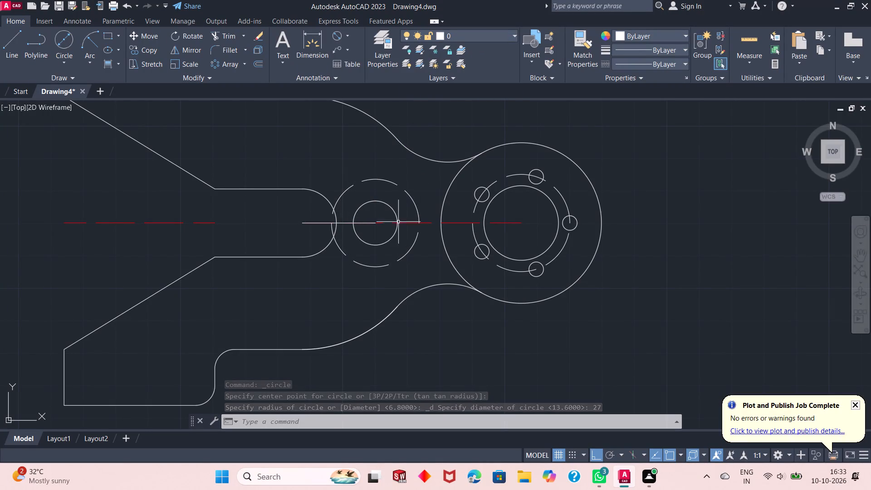
left_click(308, 223)
right_click(306, 126)
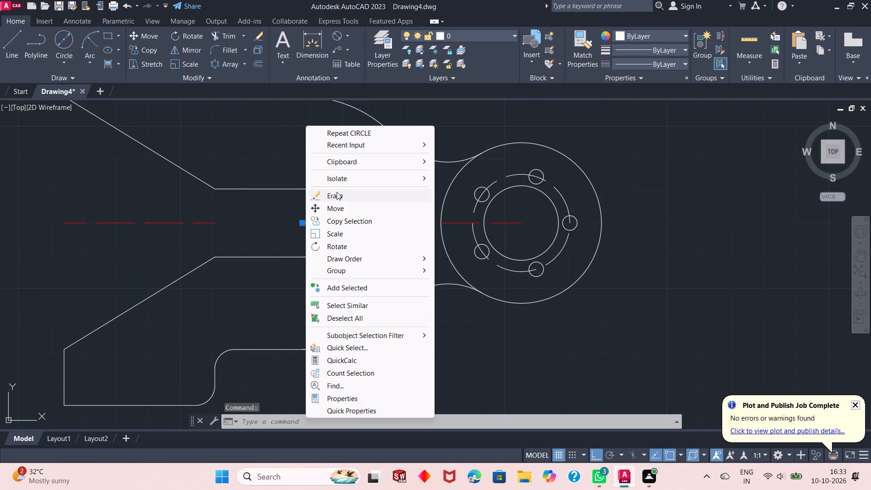
left_click(337, 192)
scroll(360, 204, "down", 1)
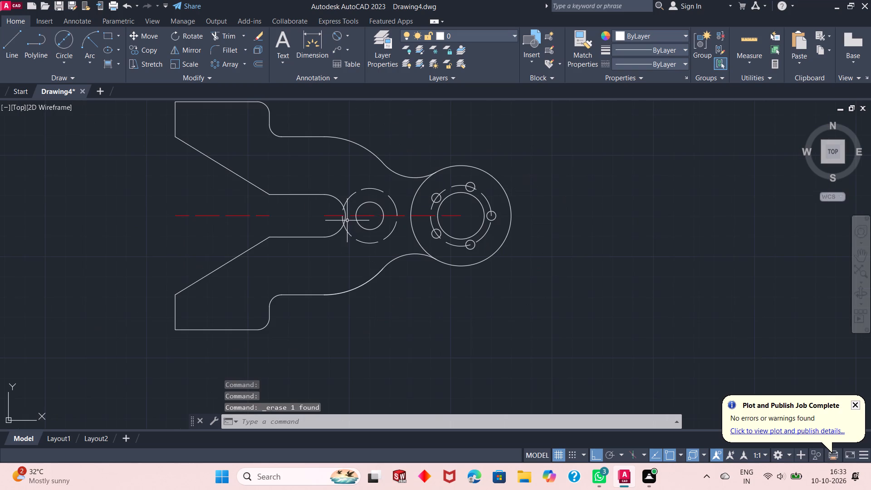
scroll(347, 220, "up", 1)
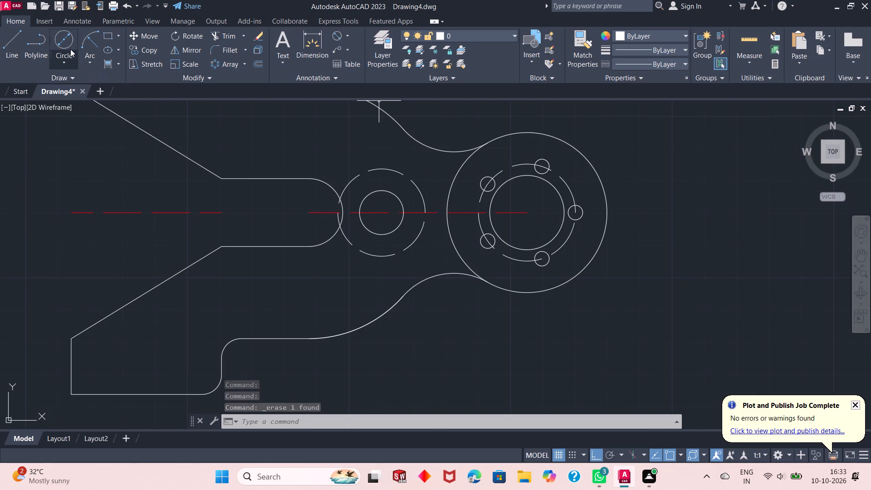
Draw a circle of diameter 7.5 centred where the dashed 27 diameter circle meets the centre line on the plate side.
left_click(67, 42)
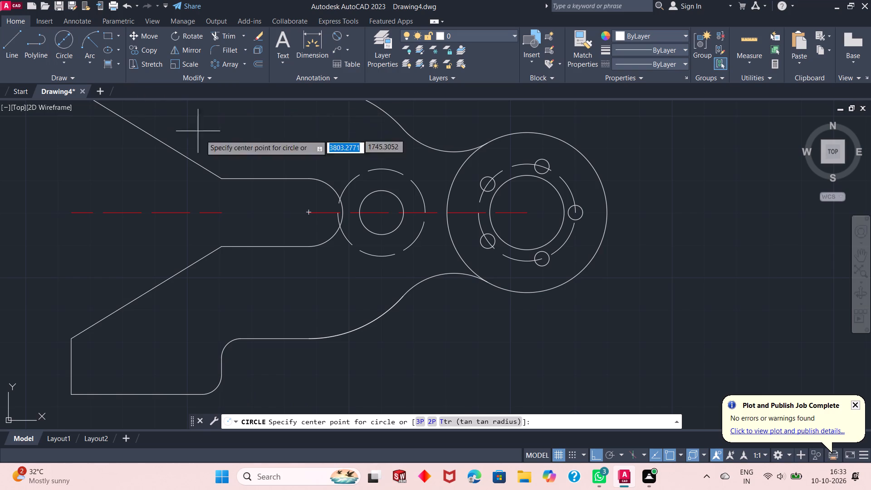
left_click(427, 211)
type("7.5")
key("Return")
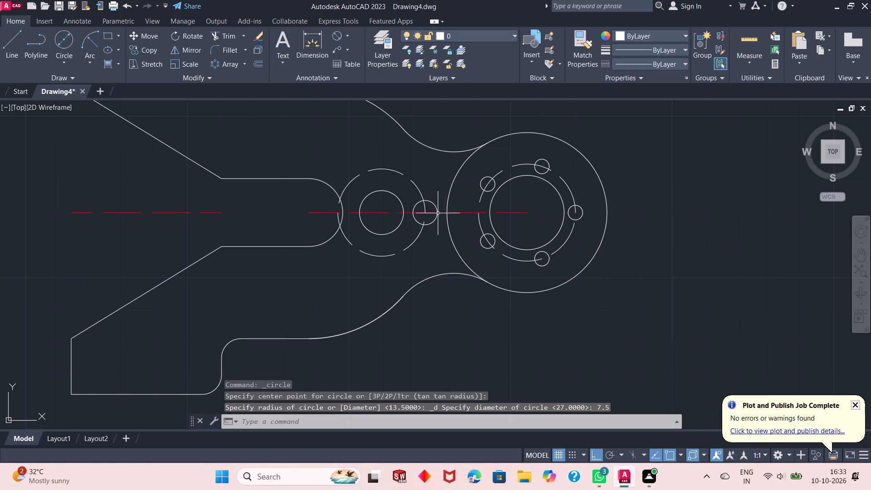
Polar-array the 7.5 diameter circle as 3 items over 360 degrees about the centre of the 13.6 diameter circle.
left_click(434, 220)
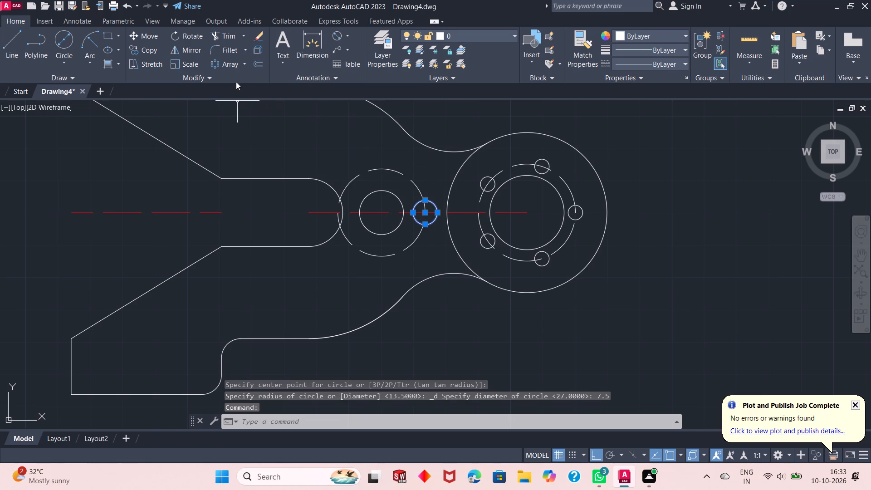
left_click(220, 66)
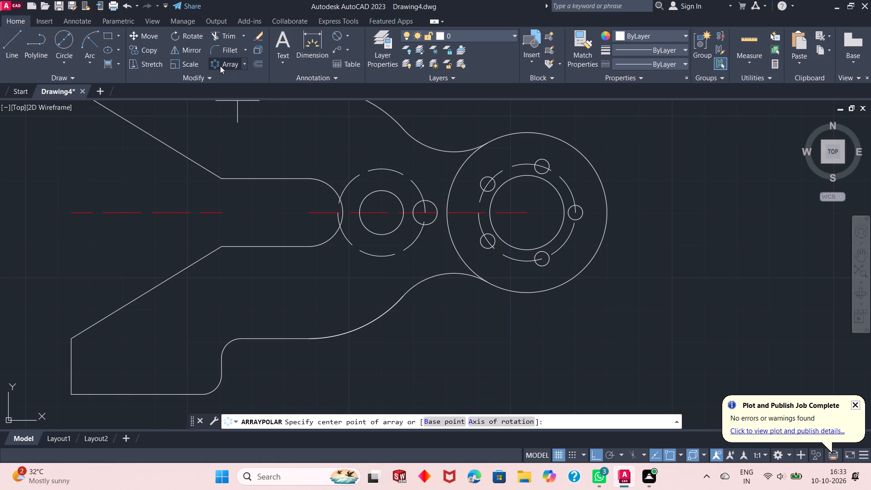
left_click(379, 215)
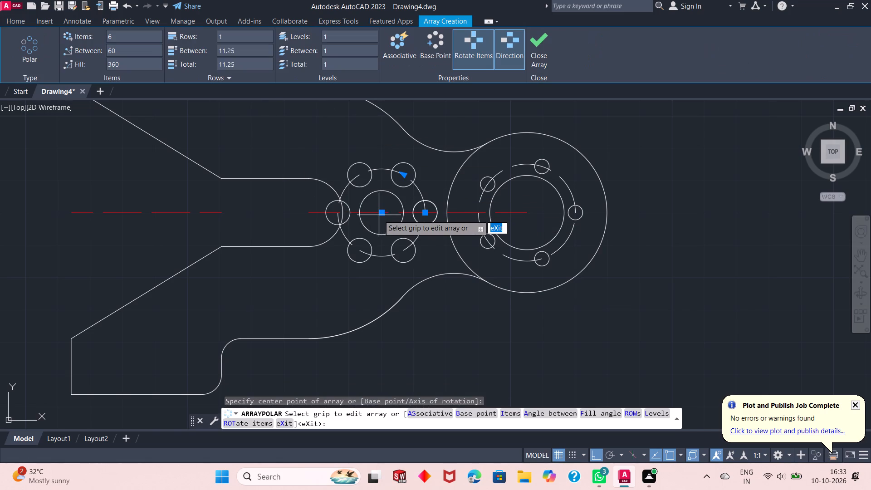
double_click(132, 40)
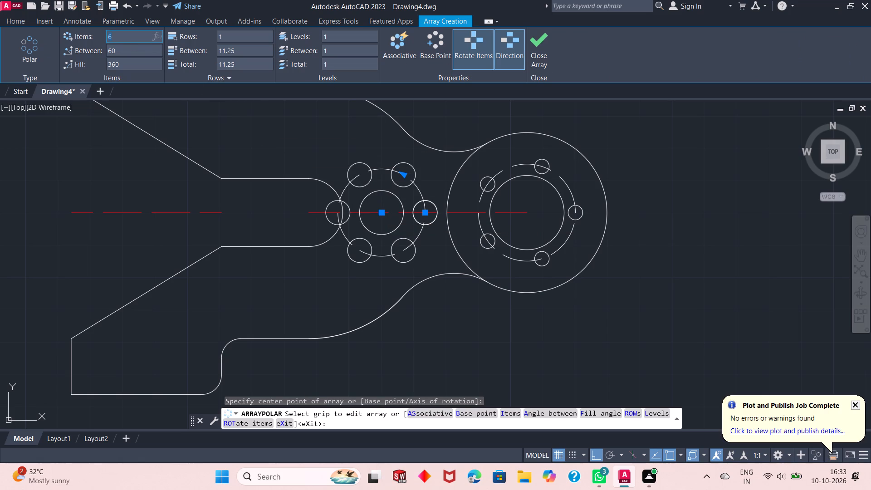
key("3")
key("Return")
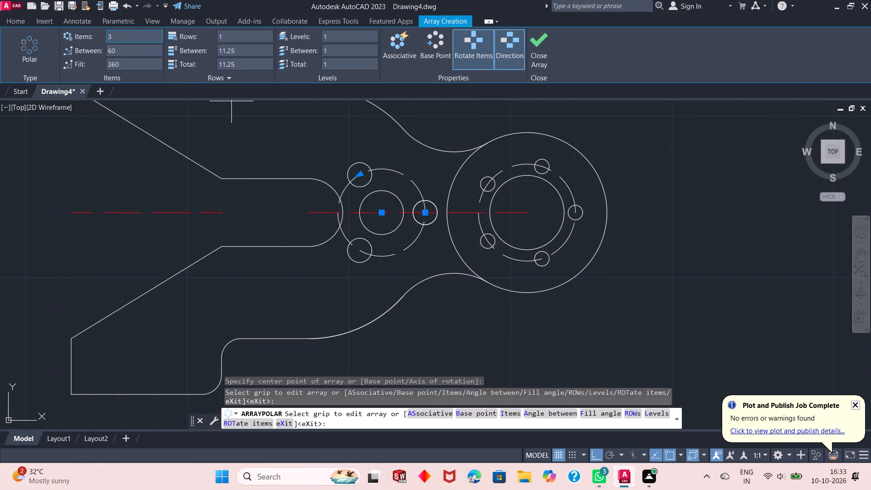
left_click(536, 53)
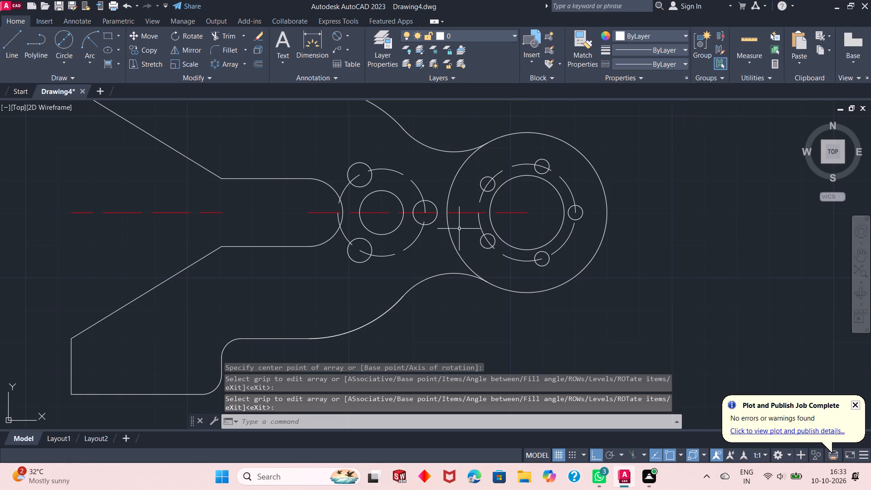
Trim away the duplicate arc lying over the lower fork arm's large outer curve.
scroll(459, 229, "down", 1)
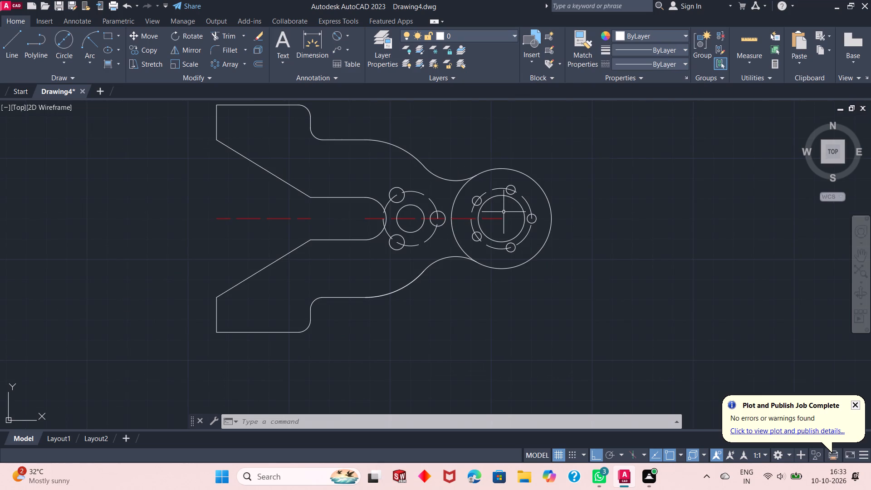
scroll(504, 211, "down", 1)
scroll(405, 181, "up", 1)
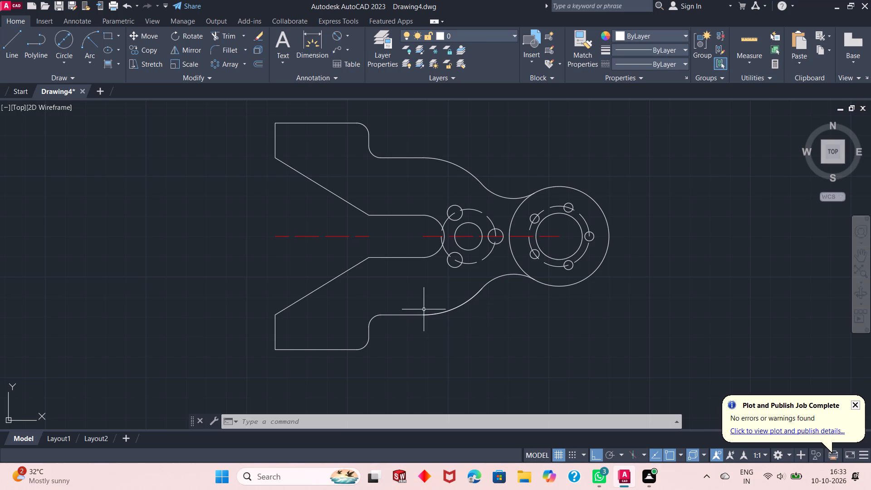
right_click(177, 135)
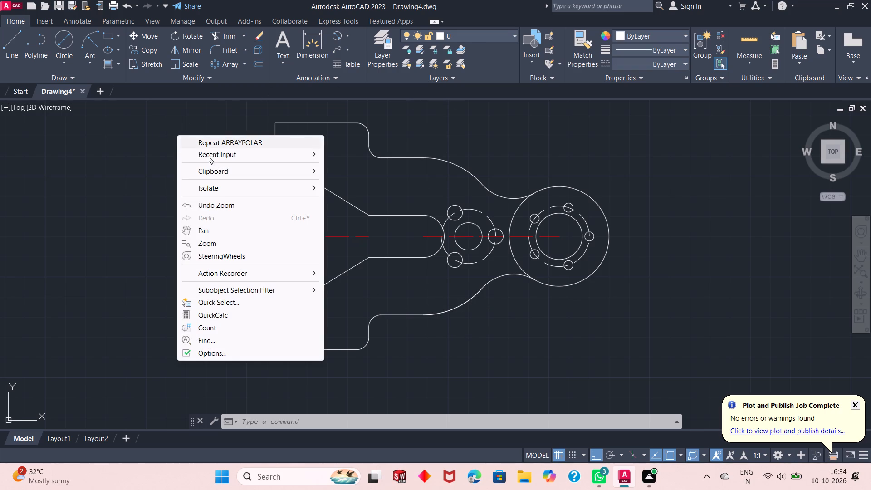
left_click(214, 149)
left_click(355, 205)
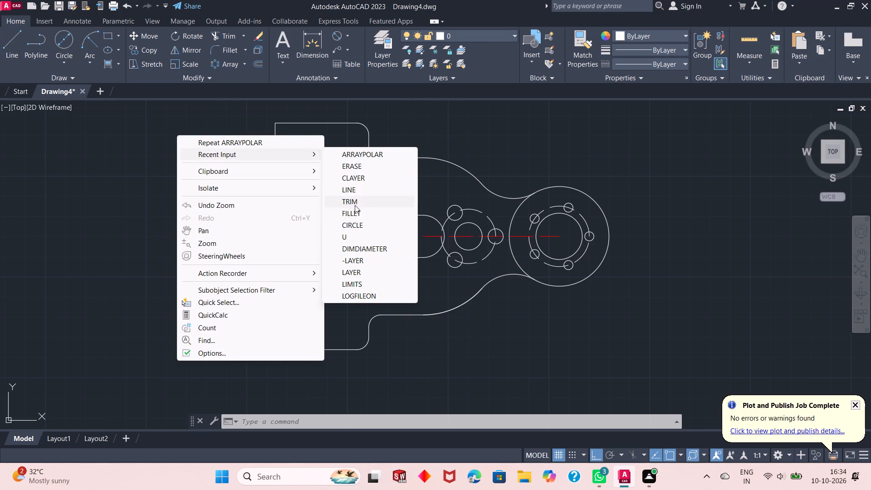
left_click(462, 307)
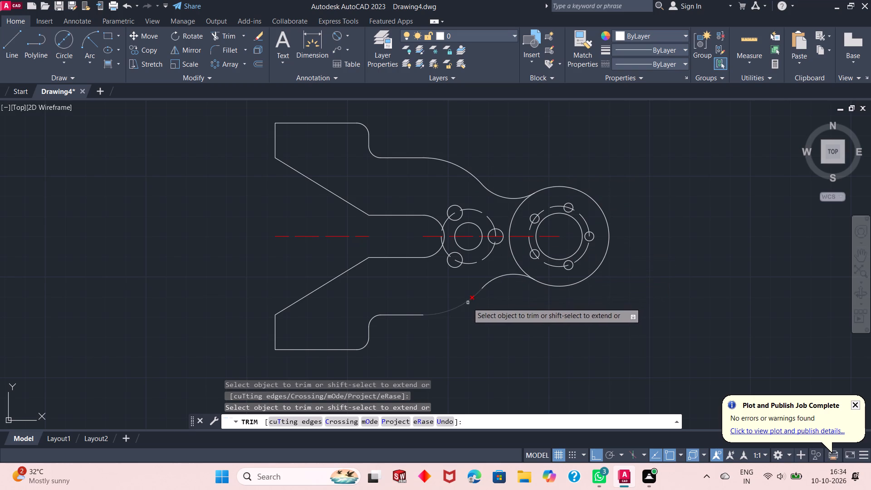
right_click(492, 110)
left_click(506, 120)
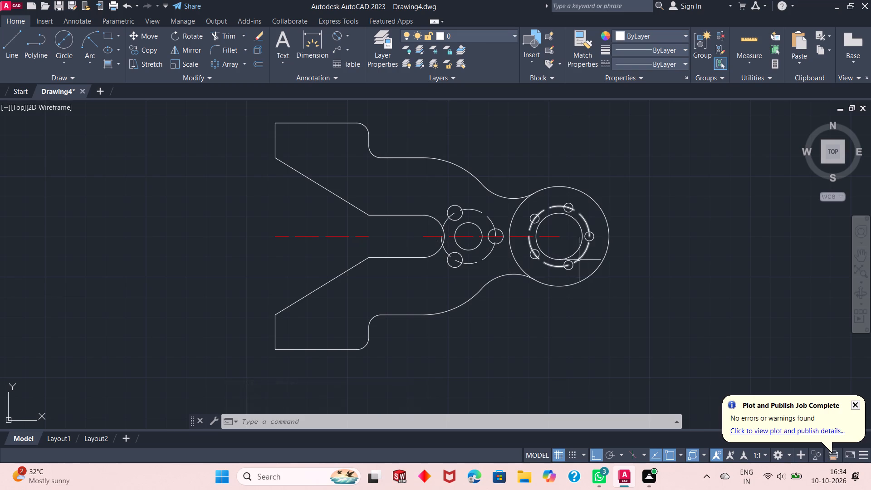
Draw helper lines from the lower arm's bottom outer corner: 12 horizontally along the bottom edge, and 12 vertically upward.
scroll(555, 212, "up", 2)
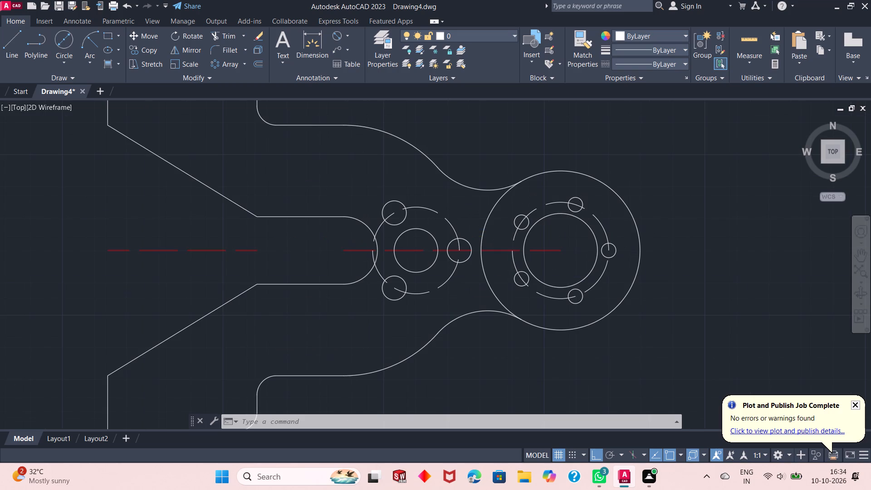
scroll(555, 212, "down", 2)
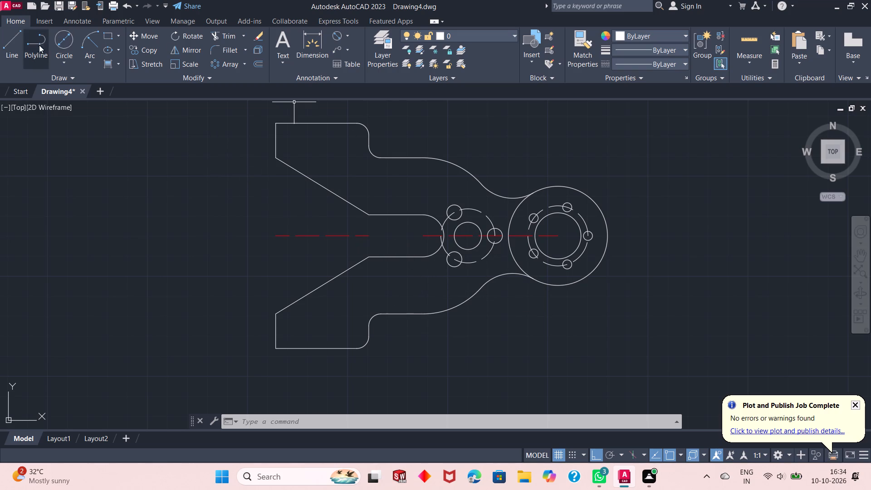
left_click(4, 52)
scroll(344, 225, "down", 1)
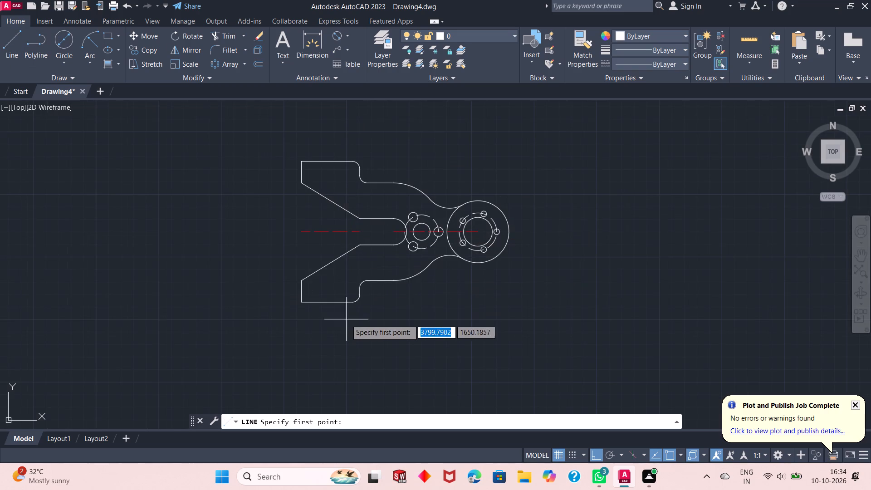
scroll(331, 308, "up", 3)
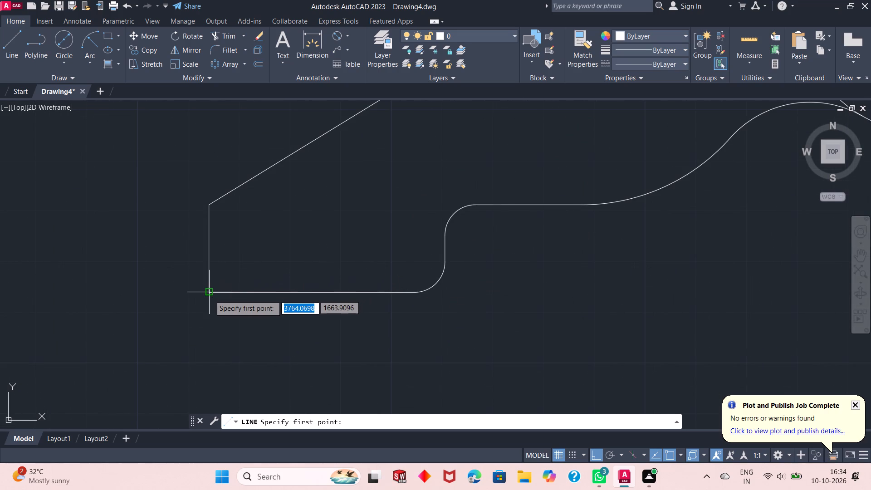
left_click(210, 295)
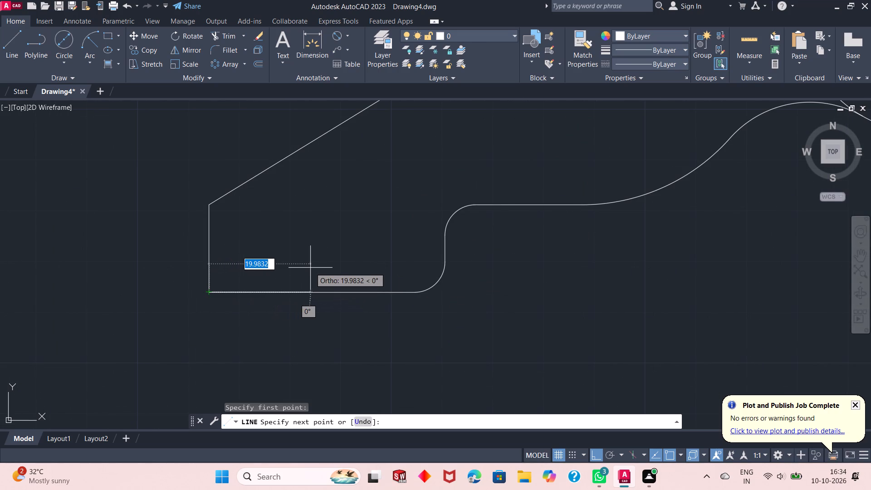
type("12")
key("Return")
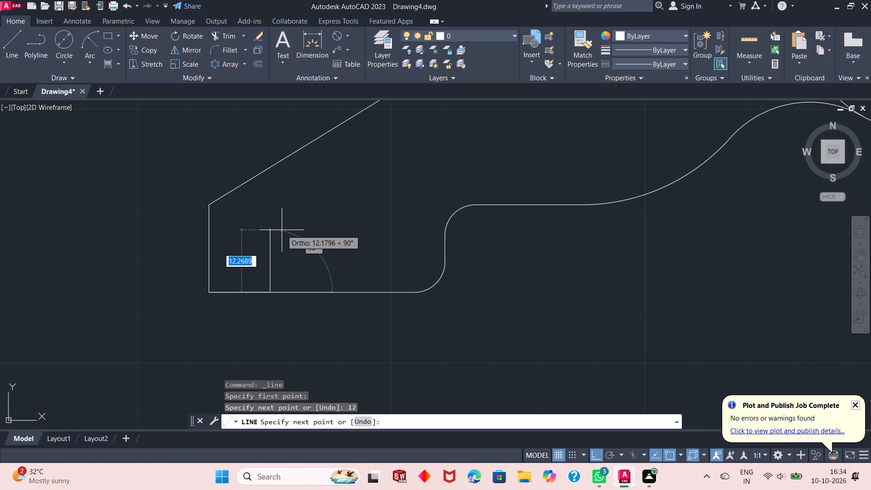
type("12")
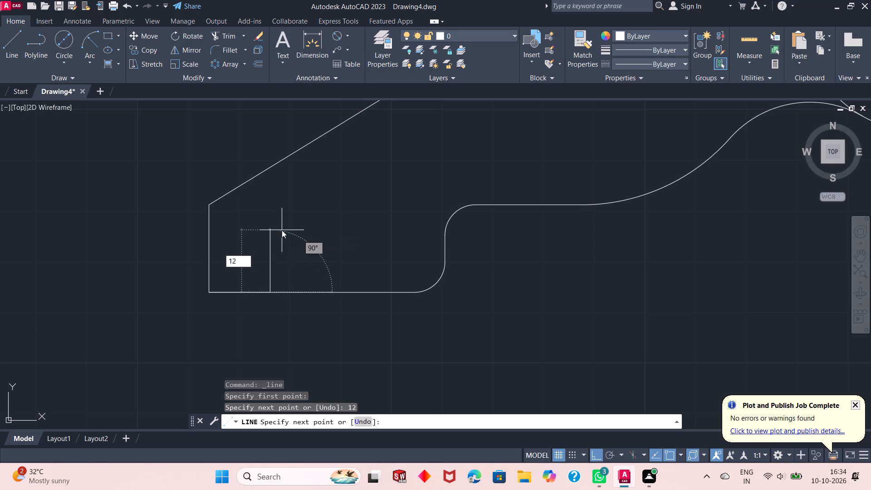
key("Return")
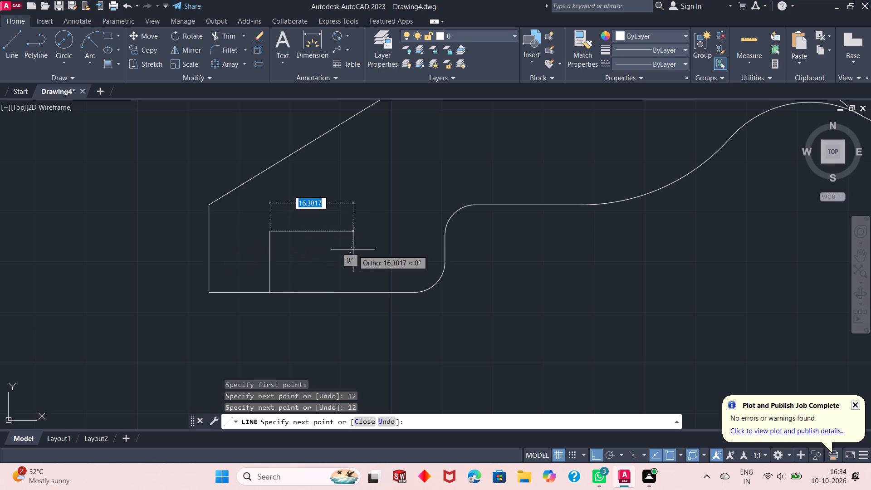
key("Escape")
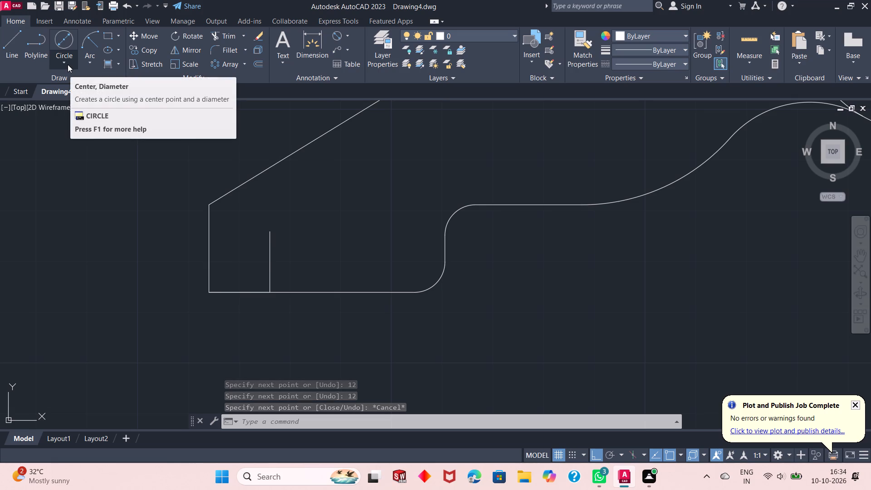
Draw a circle of radius 3 centred on the upper end of the vertical 12 helper line.
left_click(68, 64)
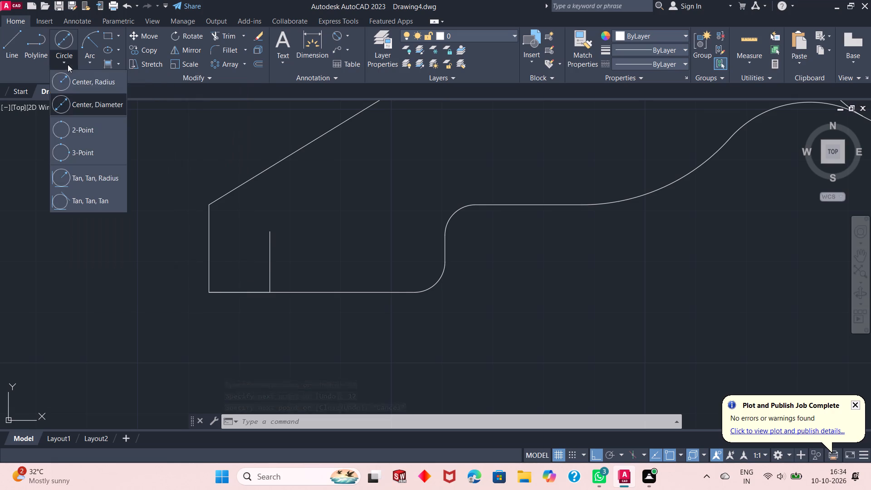
left_click(70, 81)
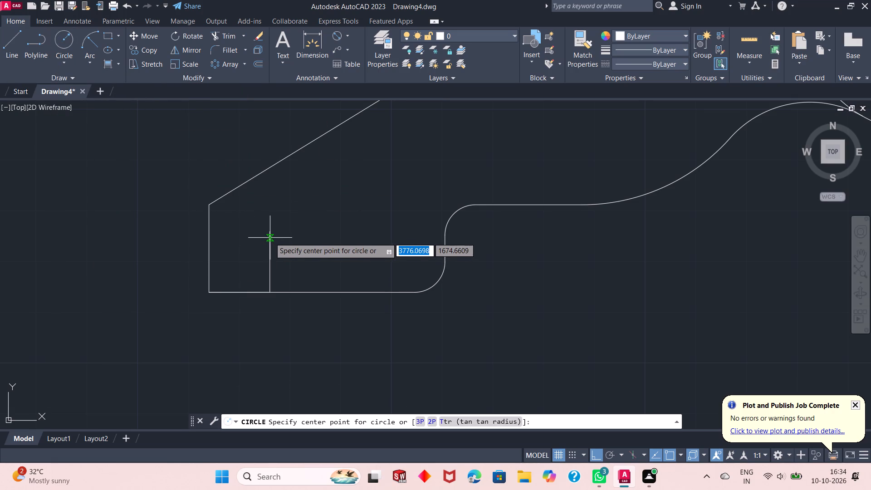
left_click(270, 232)
key("3")
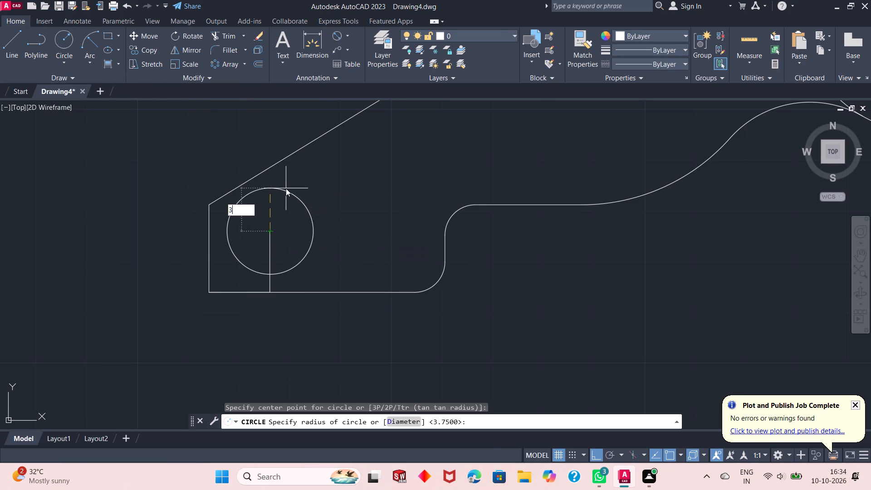
key("Return")
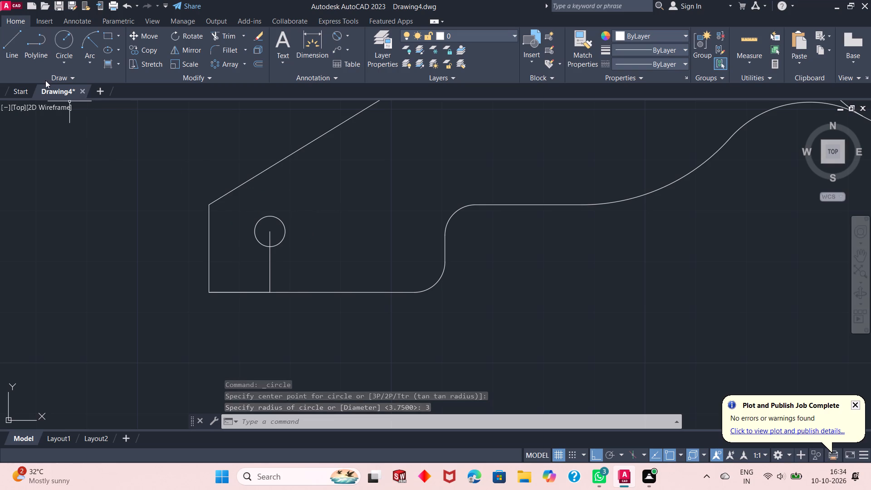
Draw helper lines from the foot of the vertical helper line: 19.5 along the bottom edge towards the plate, and 12 upward.
left_click(19, 54)
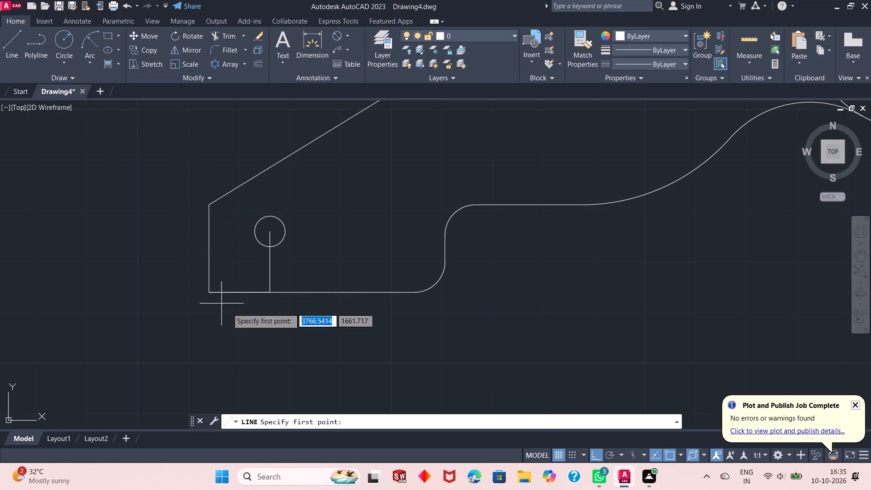
left_click(268, 294)
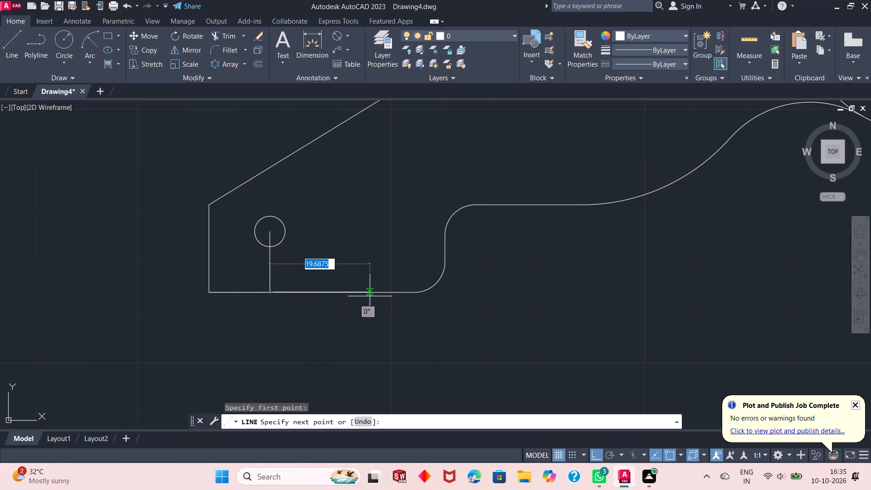
type("19.5")
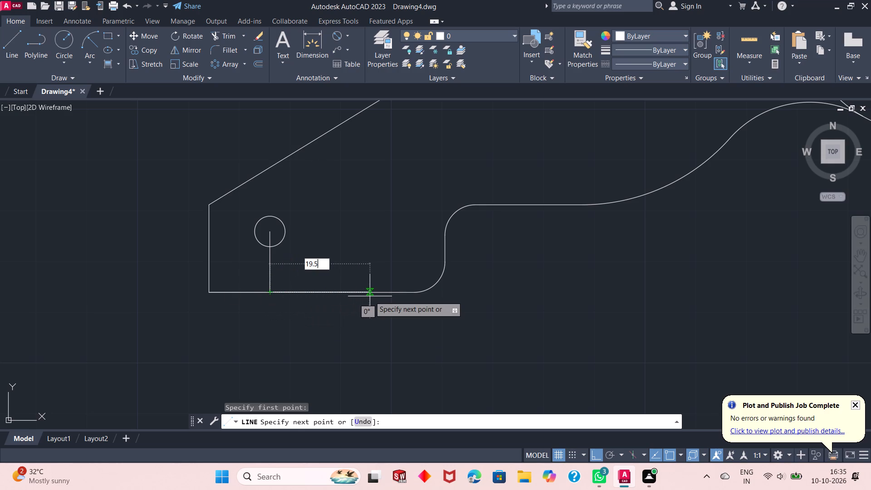
key("Return")
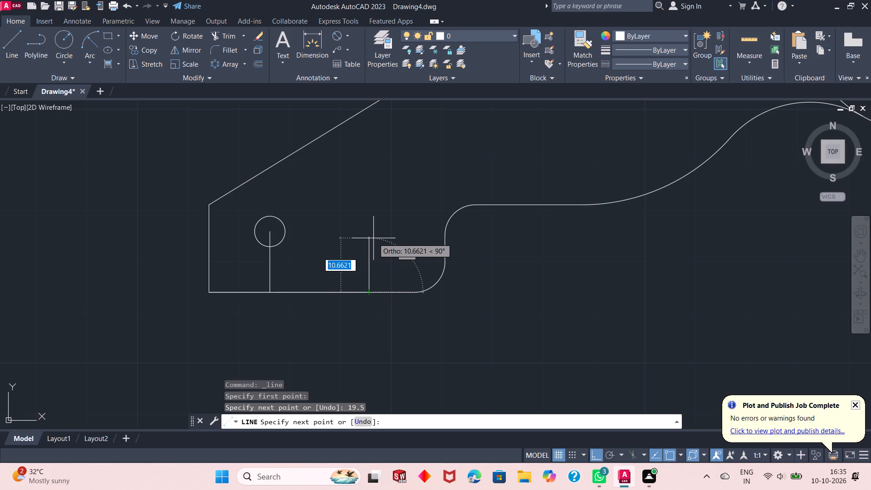
type("12")
key("Return")
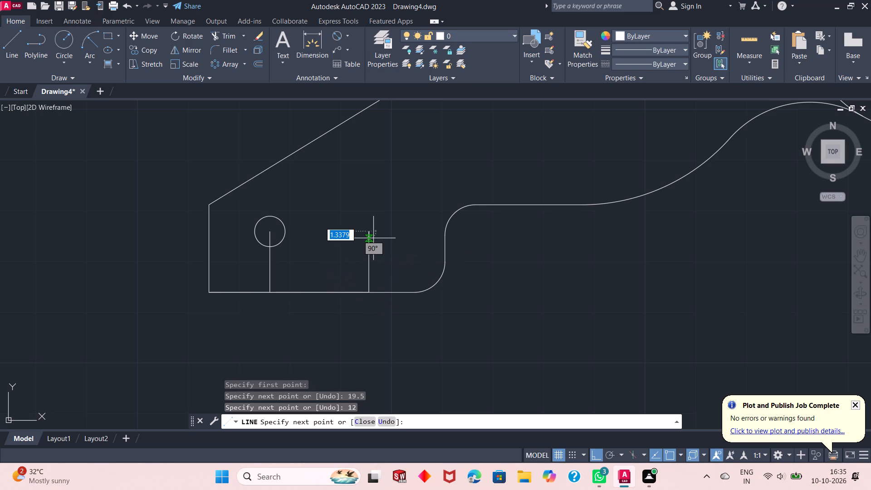
right_click(373, 238)
left_click(390, 242)
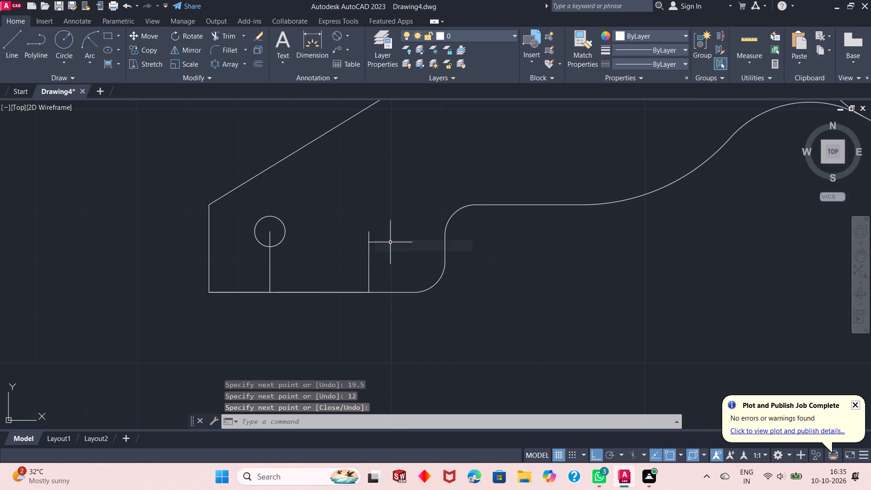
Draw a circle of radius 7.5 centred on the upper end of the lower arm's second vertical helper line.
left_click(66, 44)
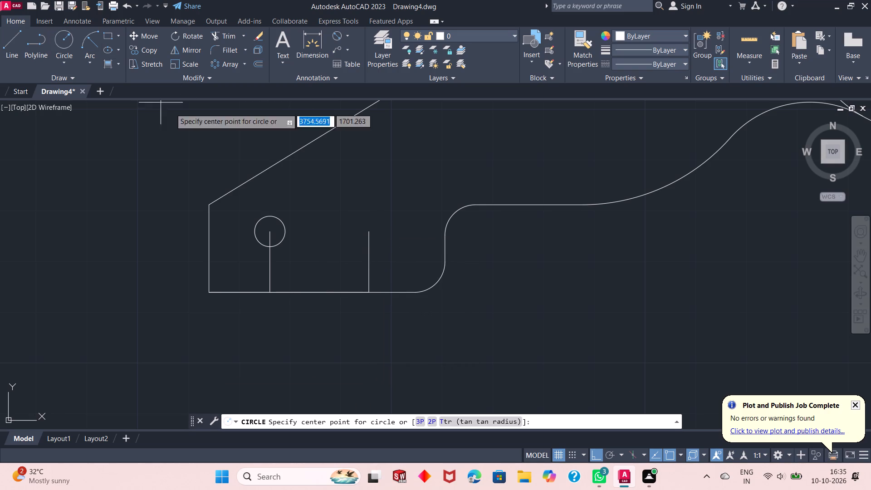
left_click(371, 231)
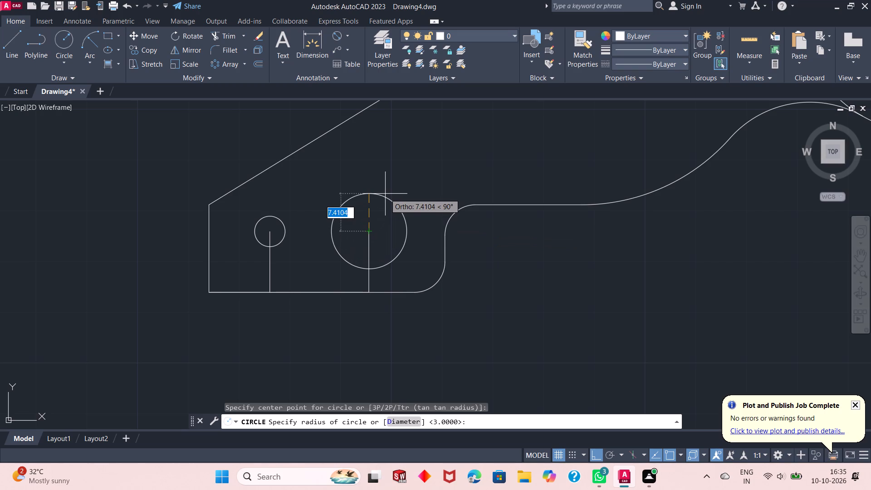
type("7.5")
key("Return")
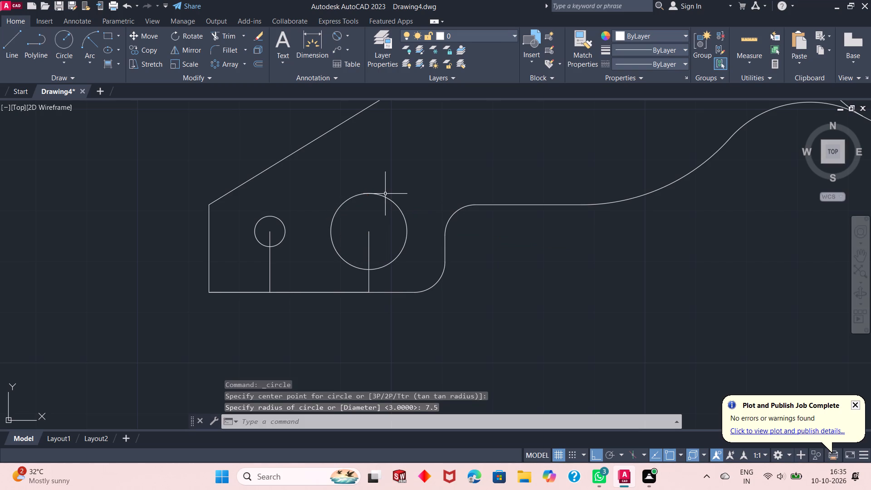
Erase the two vertical and two horizontal helper lines used to locate the lower fork arm's holes.
left_click(371, 242)
left_click(371, 242)
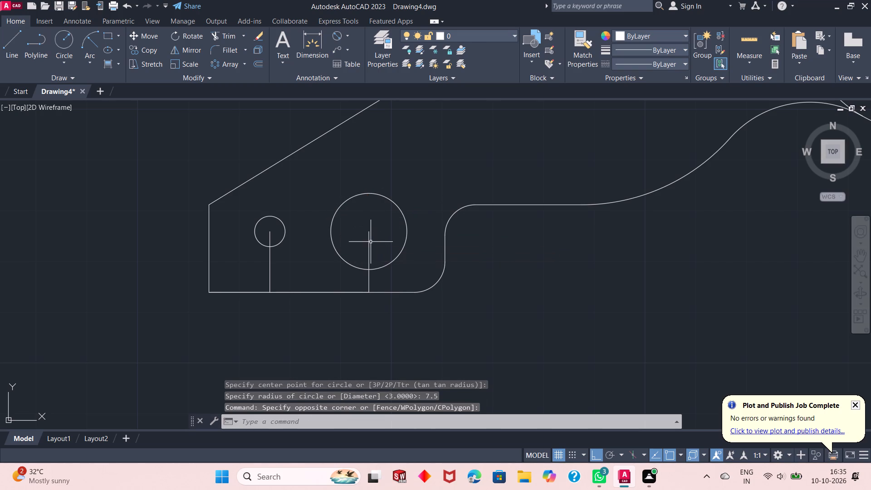
left_click(366, 247)
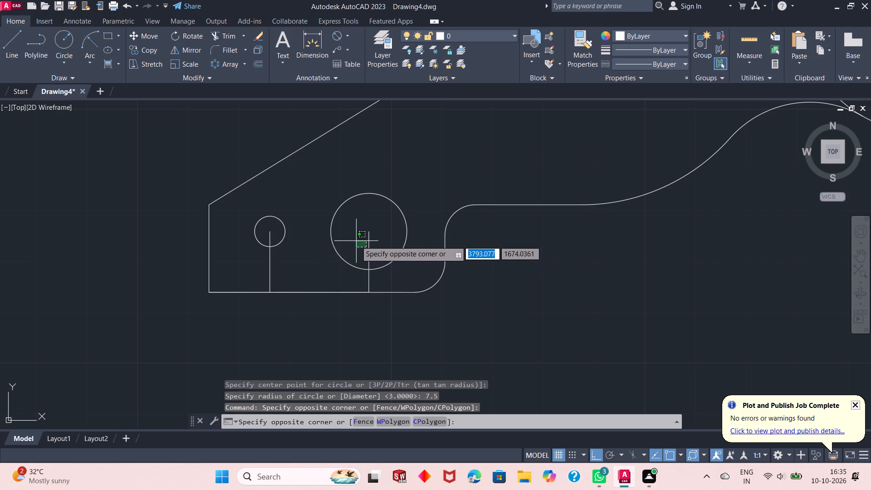
left_click(357, 239)
left_click(371, 233)
left_click(366, 242)
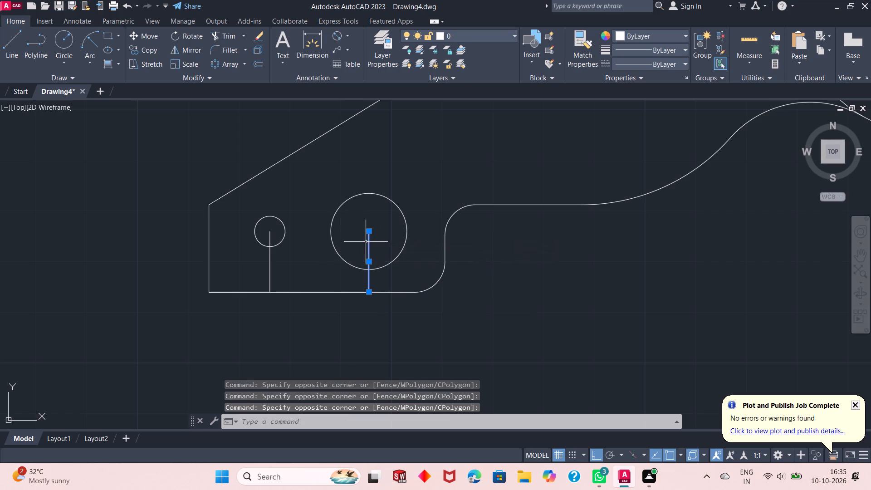
left_click(331, 293)
left_click(271, 261)
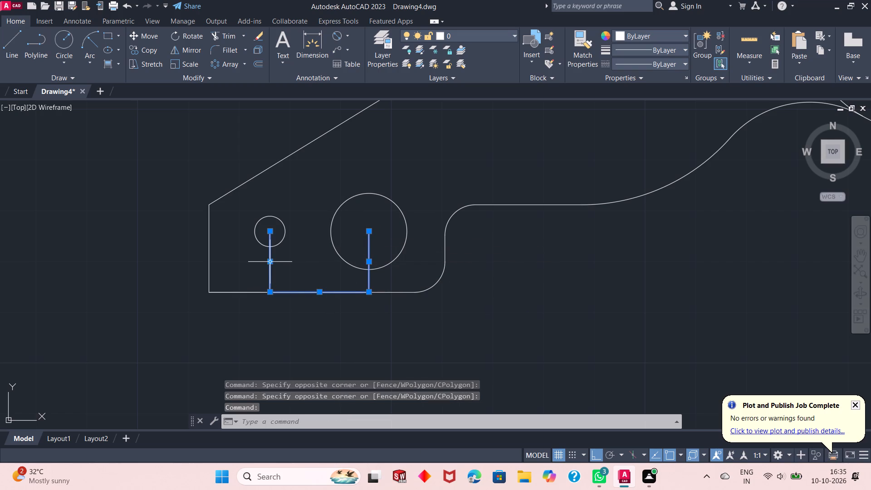
left_click(245, 293)
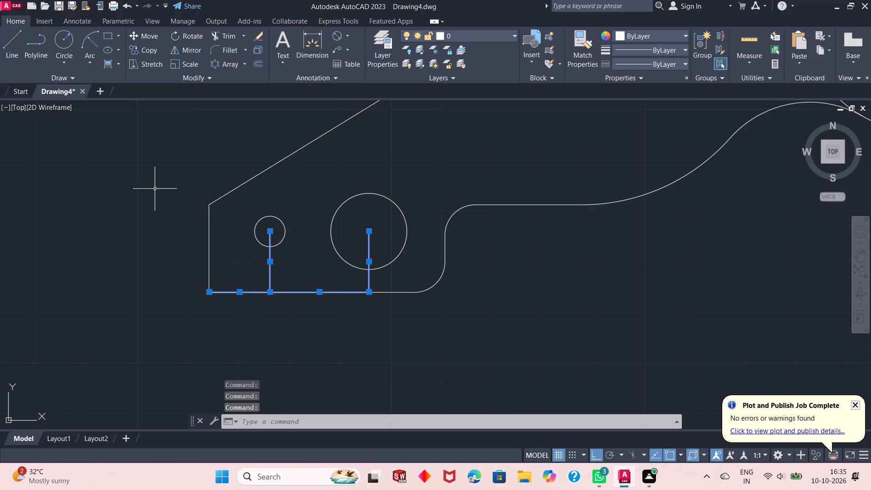
right_click(140, 170)
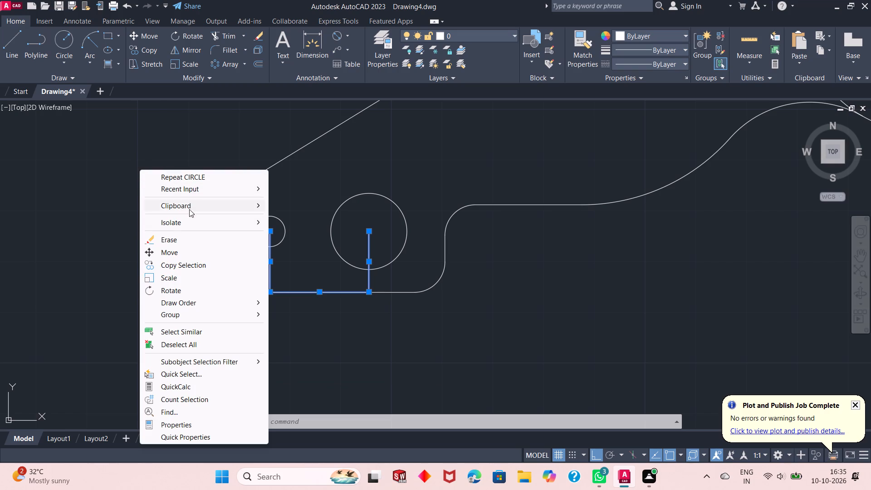
left_click(184, 239)
Draw helper lines from the upper arm's top outer corner: 12 horizontally along the top edge, and 12 vertically downward.
scroll(398, 303, "down", 1)
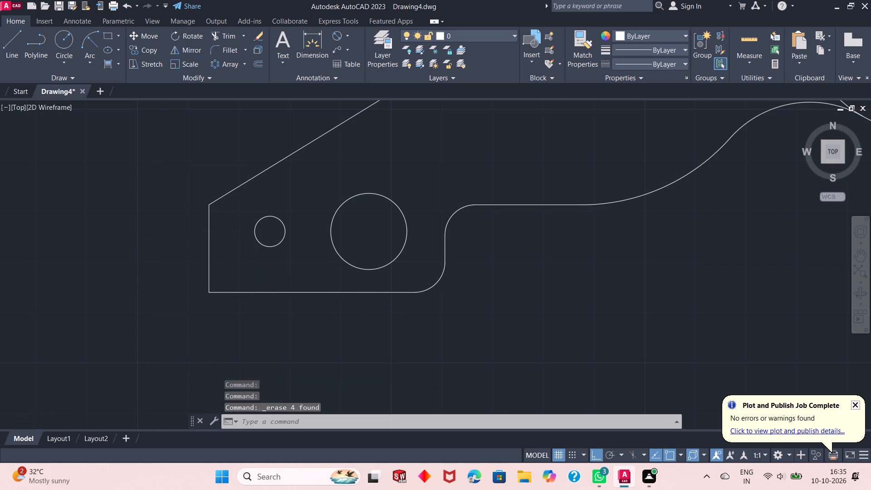
scroll(398, 303, "down", 2)
scroll(385, 162, "up", 1)
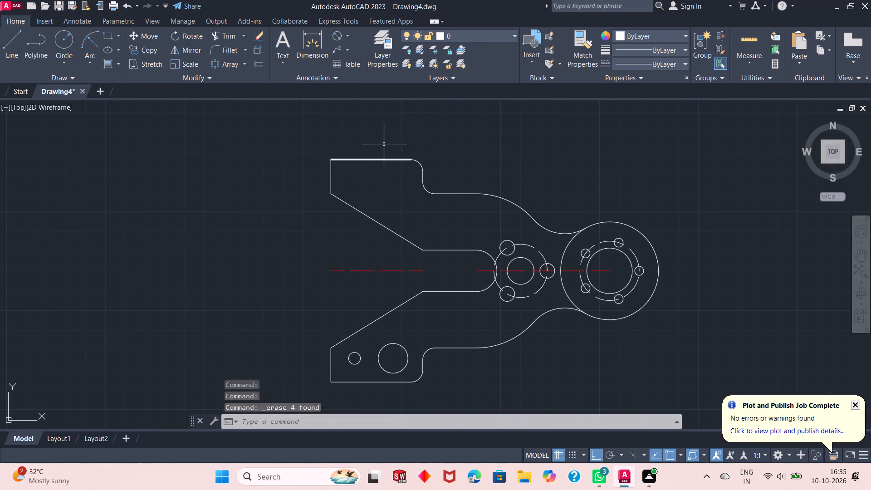
scroll(378, 220, "down", 1)
scroll(385, 189, "up", 3)
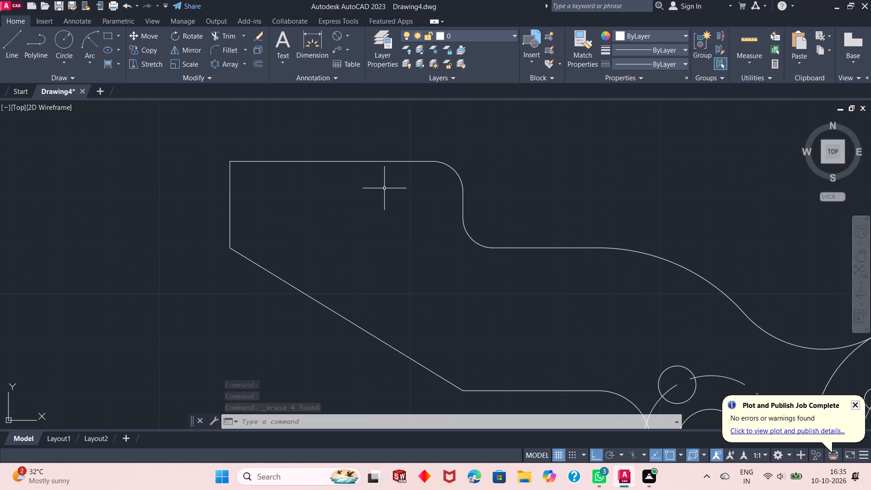
left_click(4, 51)
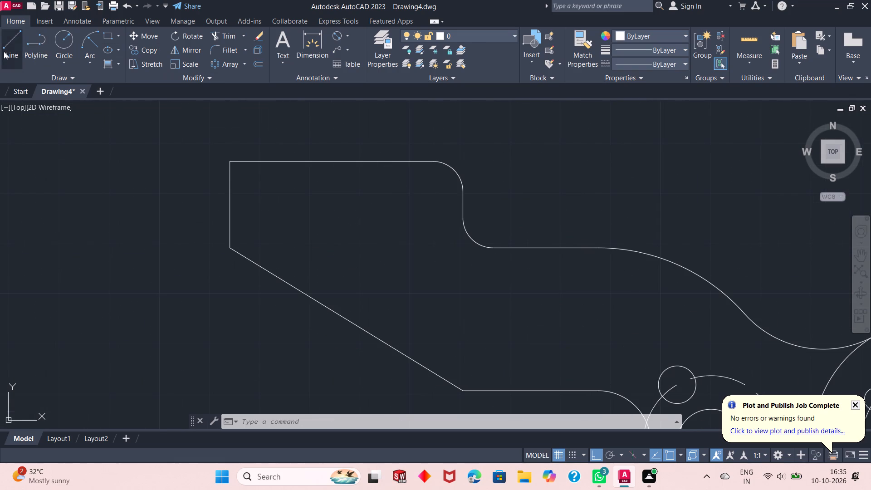
left_click(227, 163)
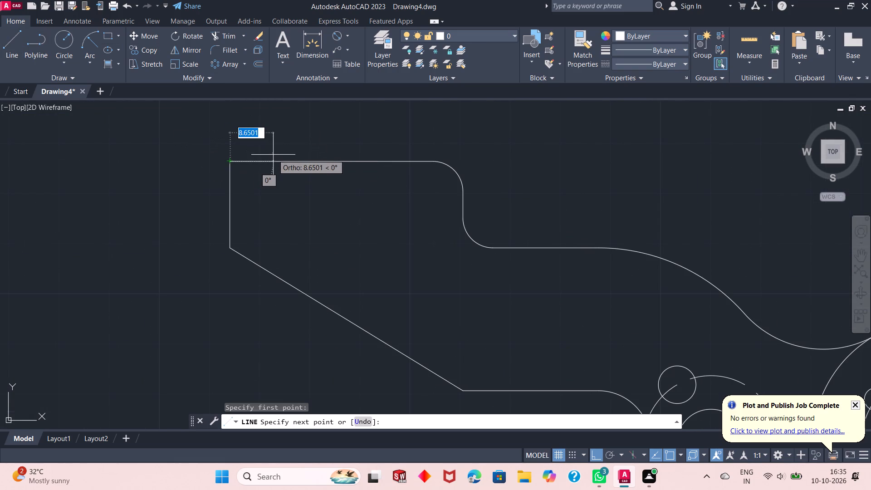
type("12")
key("Return")
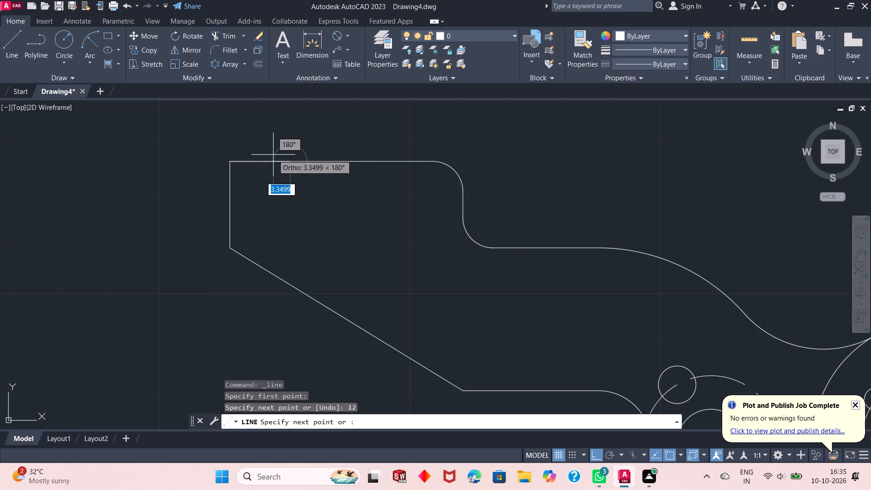
type("12")
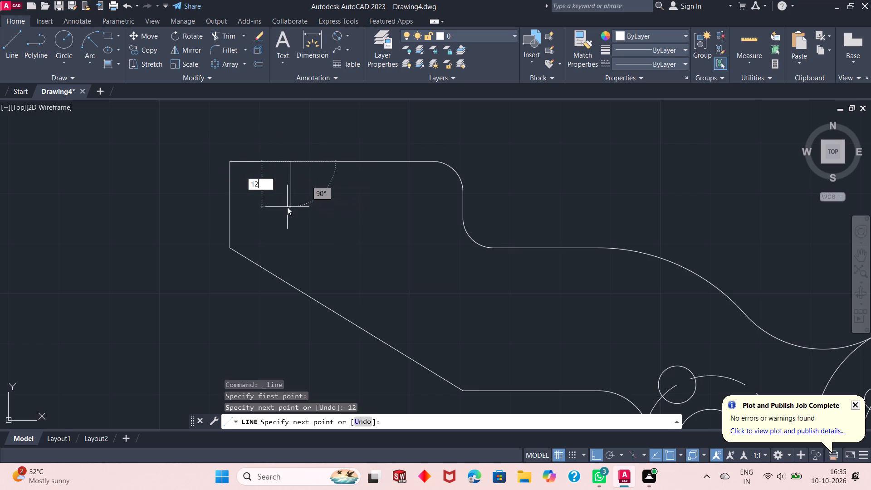
key("Return")
right_click(308, 219)
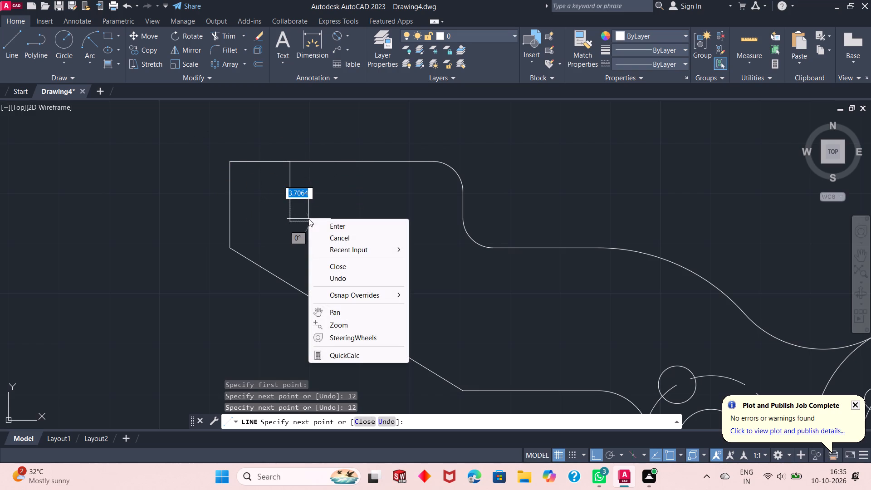
left_click(324, 225)
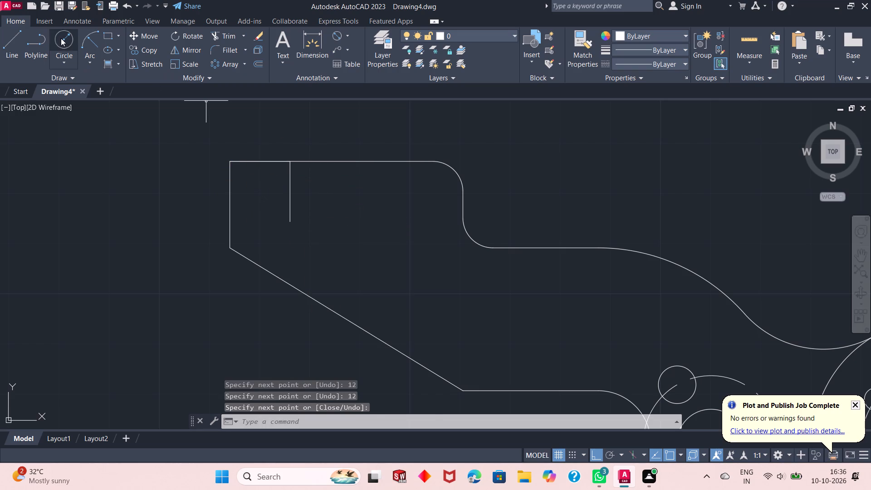
Draw a circle of radius 3 centred on the lower end of the upper arm's vertical helper line.
left_click(61, 38)
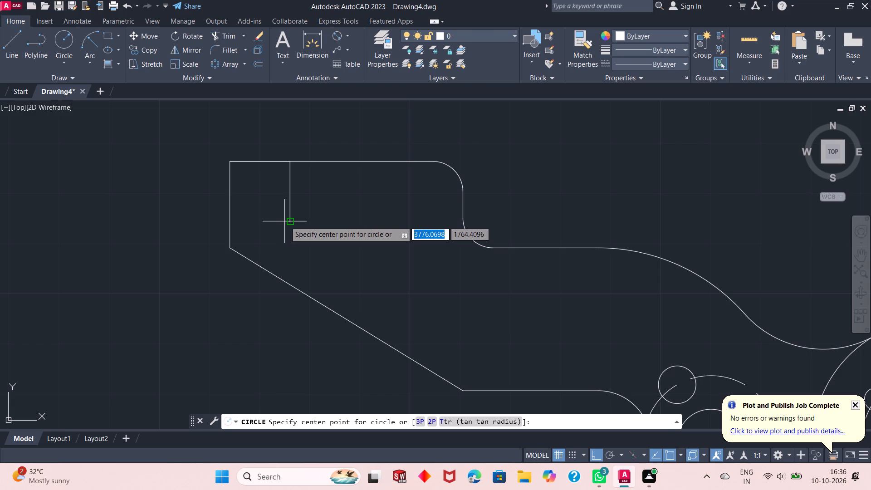
left_click(287, 222)
key("3")
key("Return")
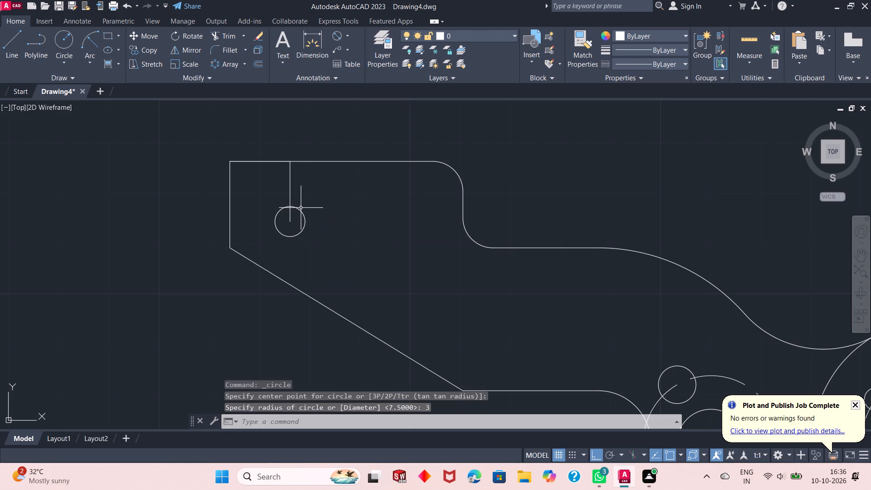
Draw helper lines from the top of the upper arm's vertical helper line: 19.5 along the top edge towards the plate, and 12 downward.
right_click(142, 136)
left_click(157, 152)
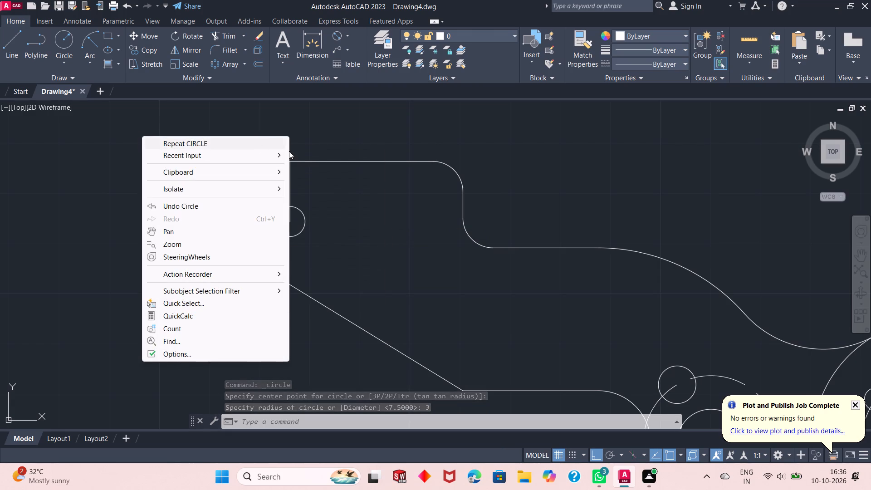
left_click(263, 157)
left_click(297, 166)
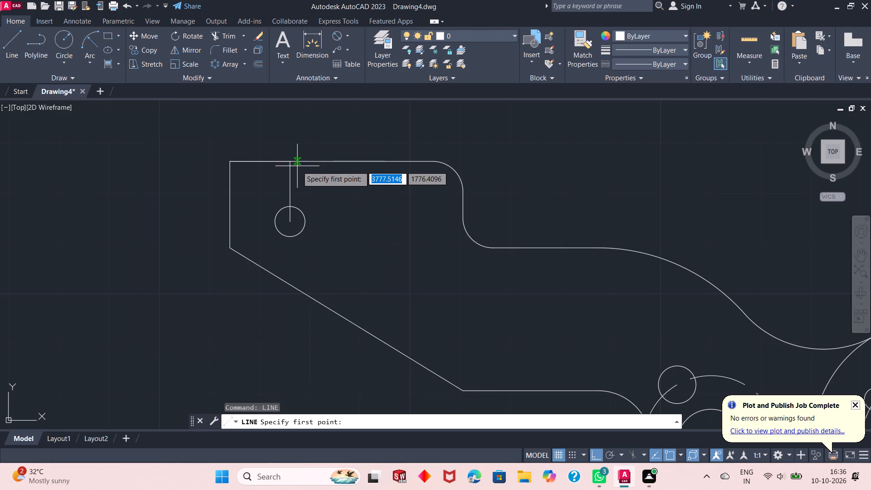
left_click(291, 162)
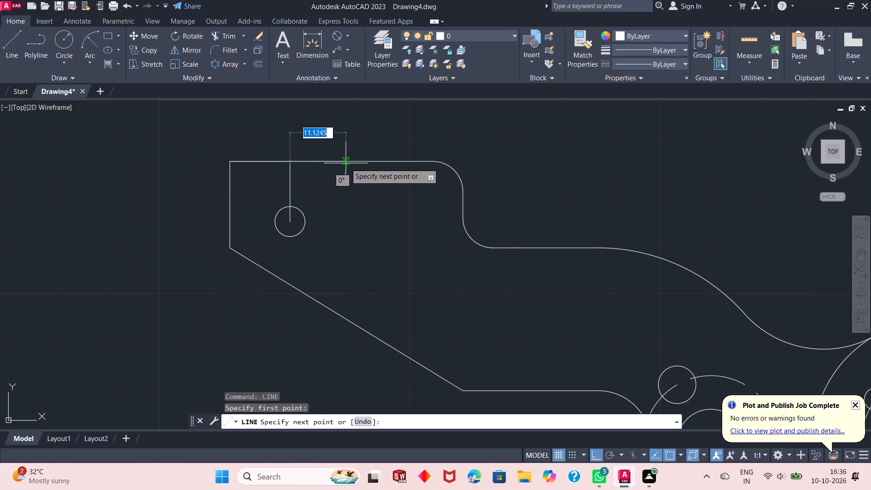
type("19.5")
key("Return")
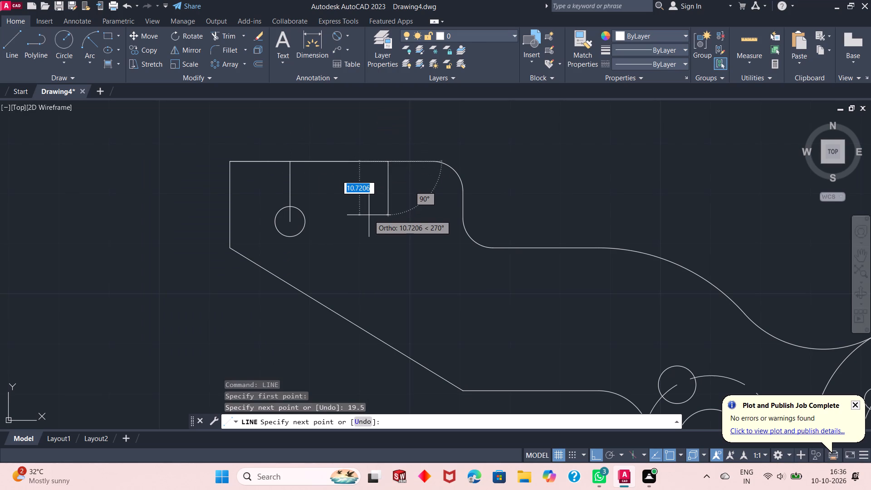
type("12")
key("Return")
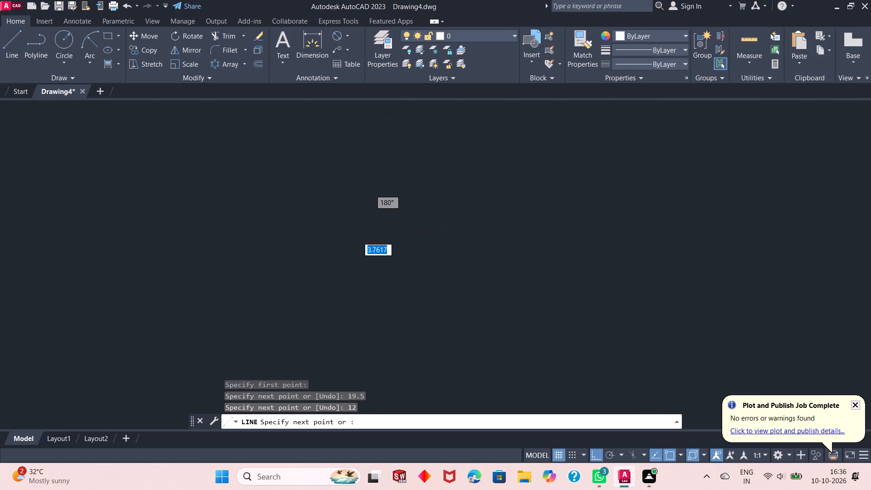
key("Return")
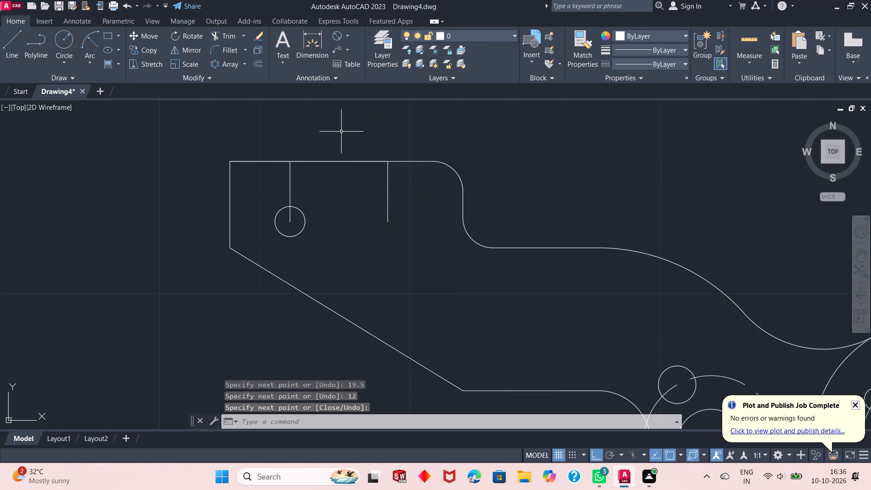
Draw a circle of radius 7.5 centred on the lower end of the upper arm's second vertical helper line.
right_click(325, 97)
left_click(306, 122)
right_click(306, 122)
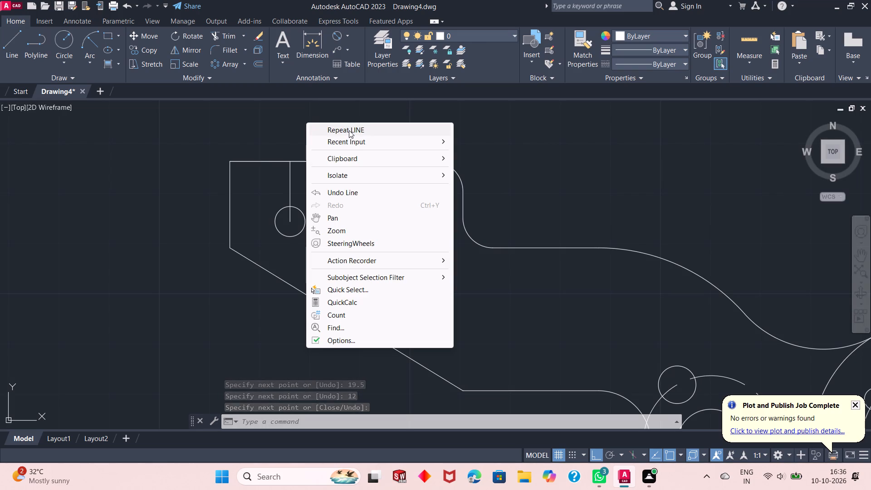
left_click(374, 138)
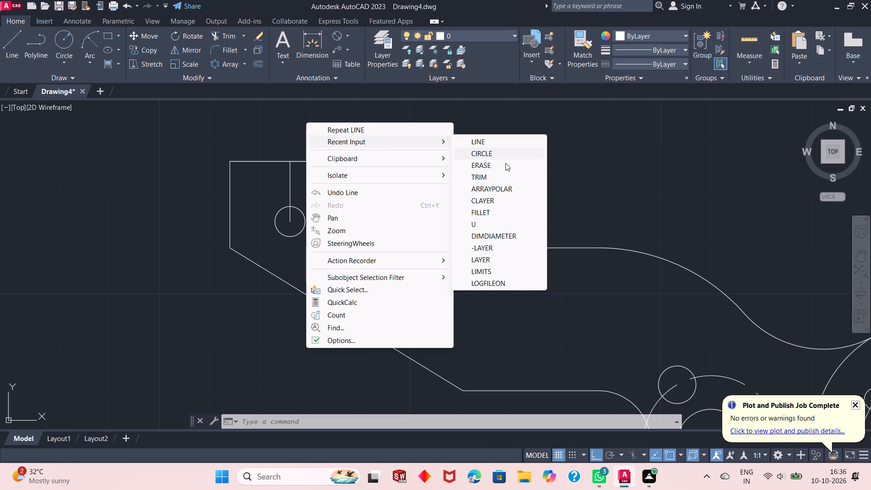
left_click(508, 156)
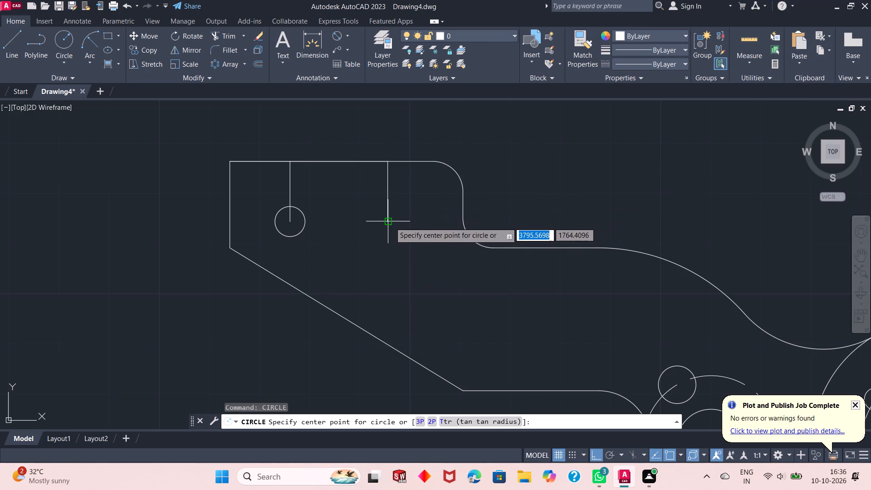
left_click(389, 222)
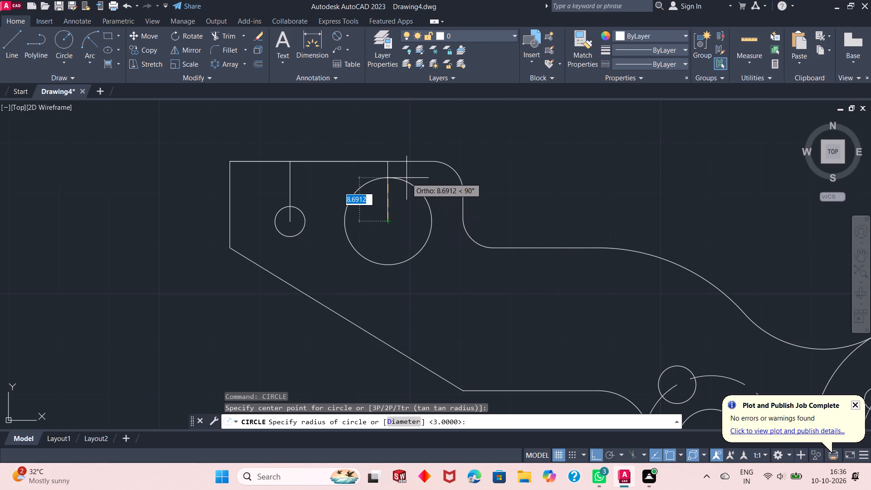
type("7.5")
key("Return")
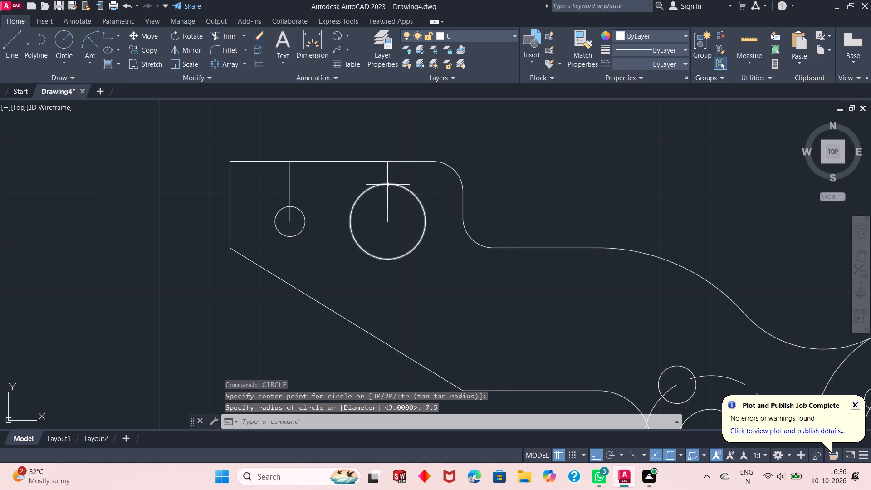
Erase the four helper lines used to locate the two holes in the upper arm.
left_click(387, 185)
key("Escape")
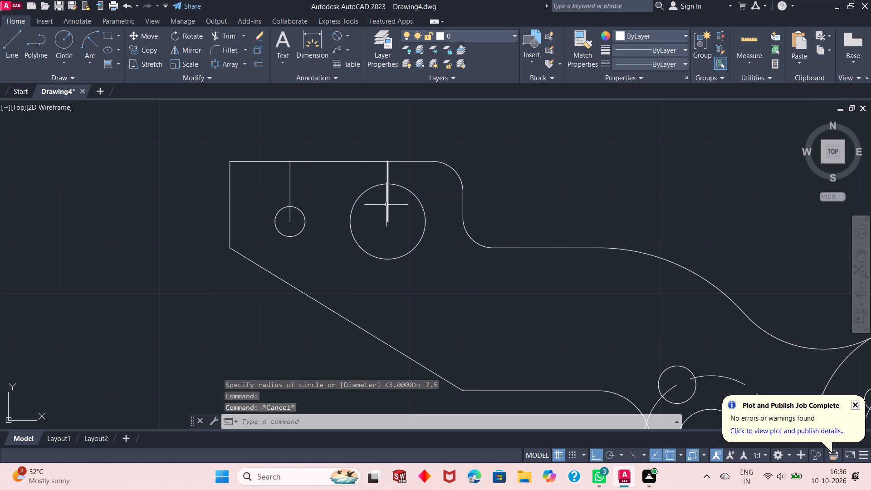
left_click(387, 199)
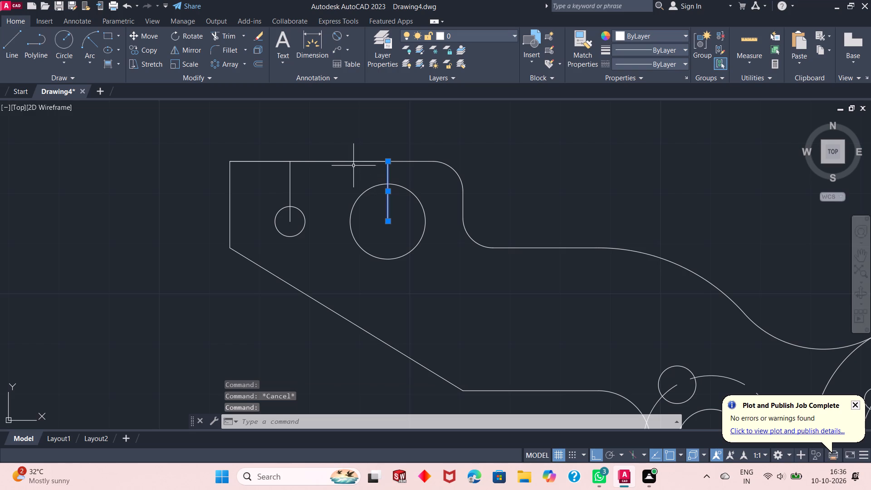
left_click(348, 162)
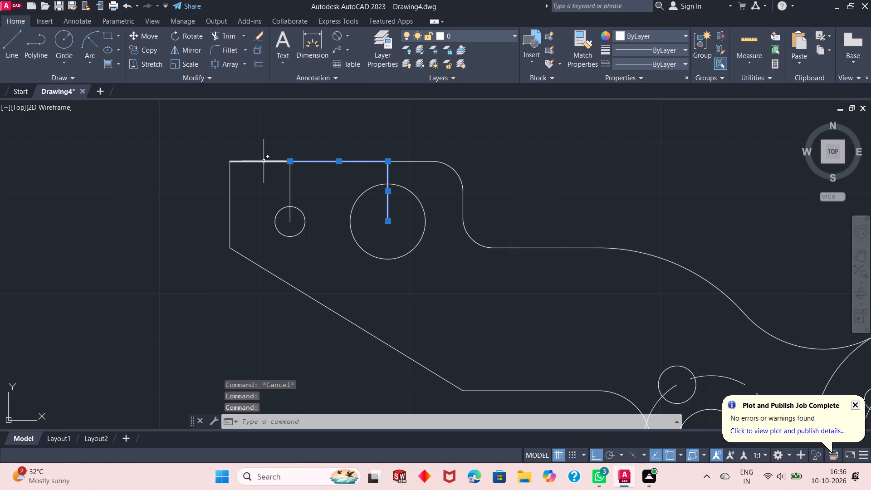
left_click(262, 162)
left_click(289, 182)
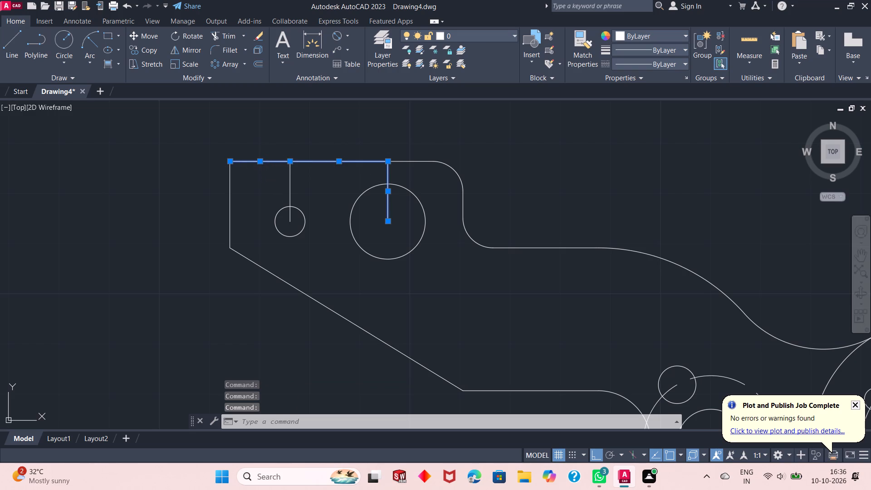
right_click(179, 142)
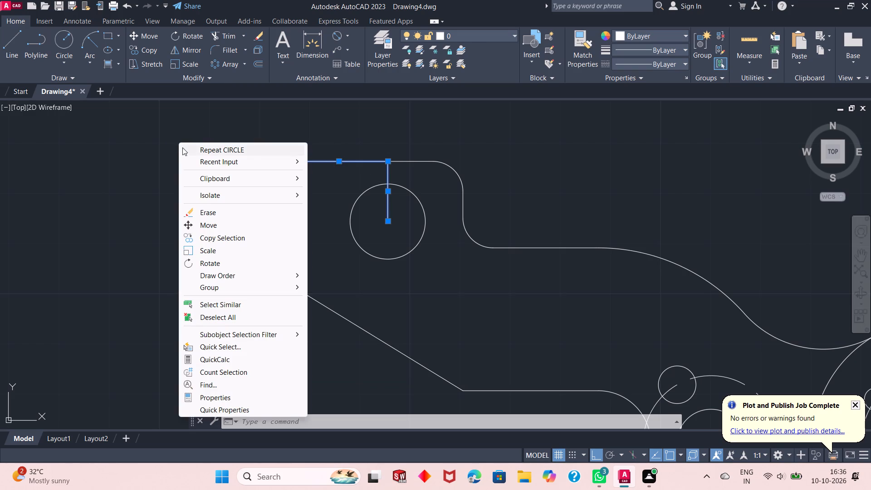
left_click(208, 210)
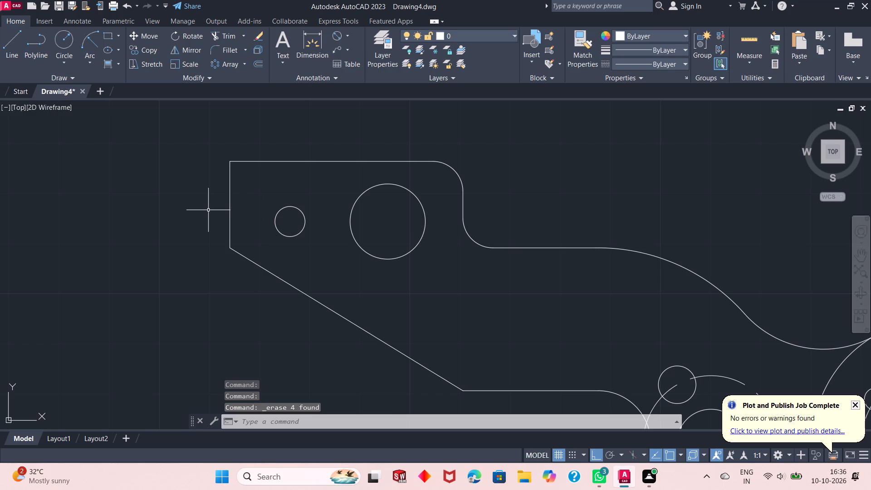
Examine the whole part, including the fork arms, the three-hole pattern and the five-hole plate.
scroll(321, 157, "down", 2)
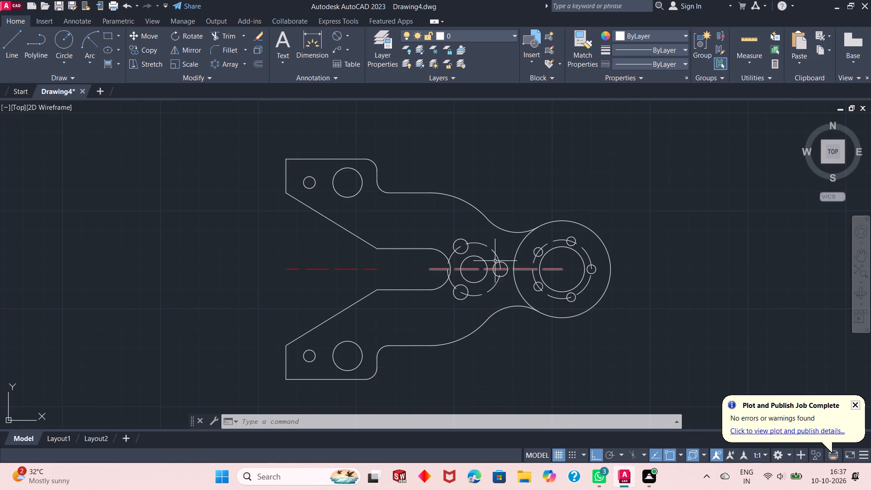
scroll(490, 255, "up", 1)
scroll(460, 274, "down", 1)
scroll(411, 275, "up", 1)
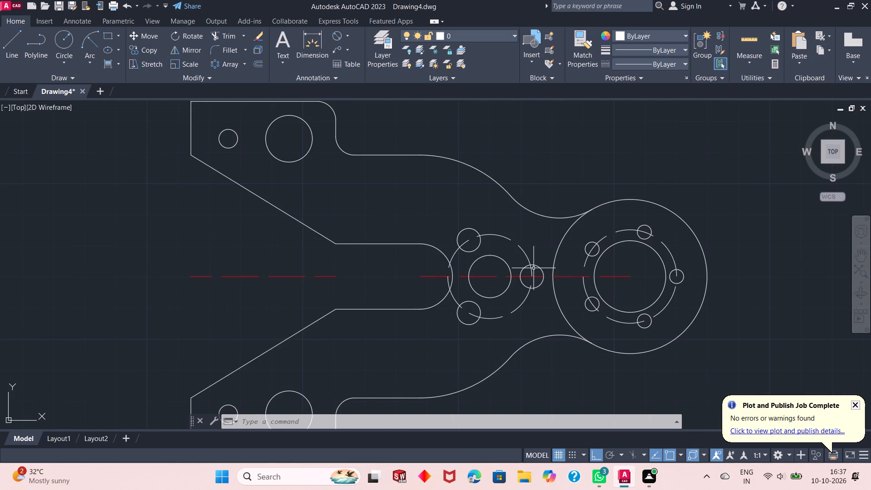
scroll(533, 268, "down", 1)
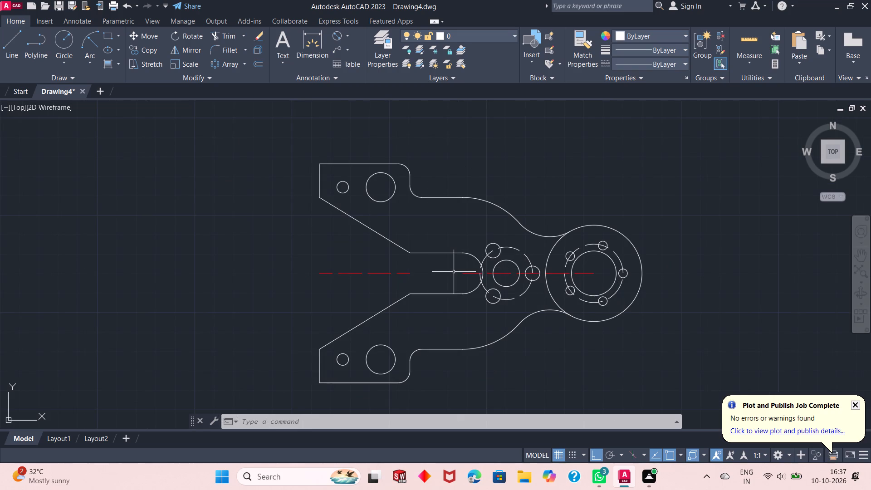
scroll(440, 278, "up", 1)
scroll(440, 276, "down", 1)
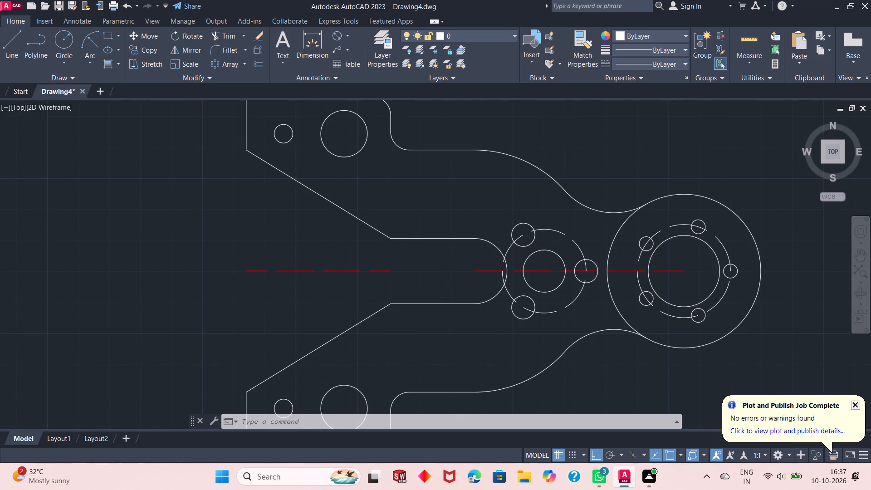
scroll(440, 274, "up", 1)
scroll(440, 274, "down", 1)
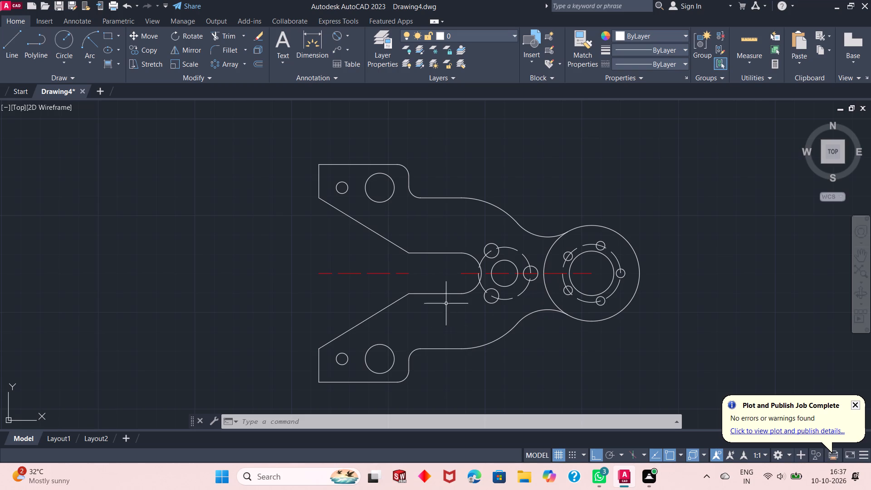
scroll(440, 213, "down", 1)
scroll(441, 253, "up", 1)
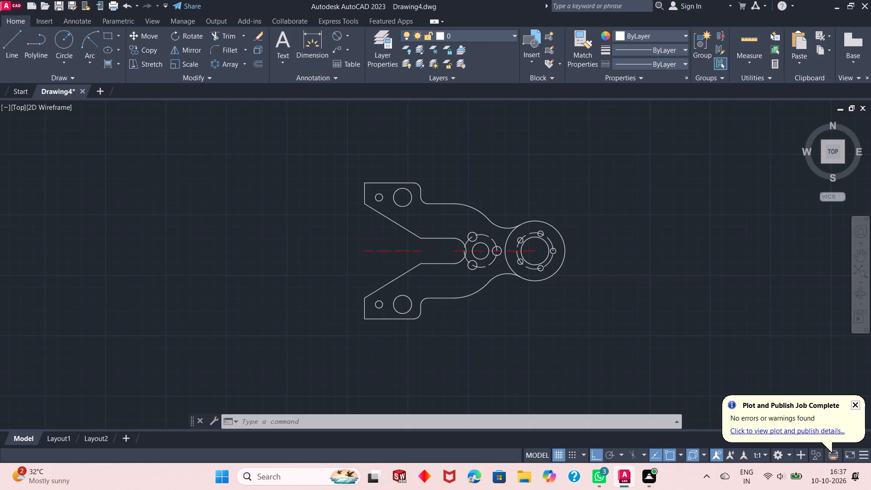
Make Layer1 current and draw a horizontal centre line from the plate's centre outward past its outer edge, away from the fork.
left_click(488, 40)
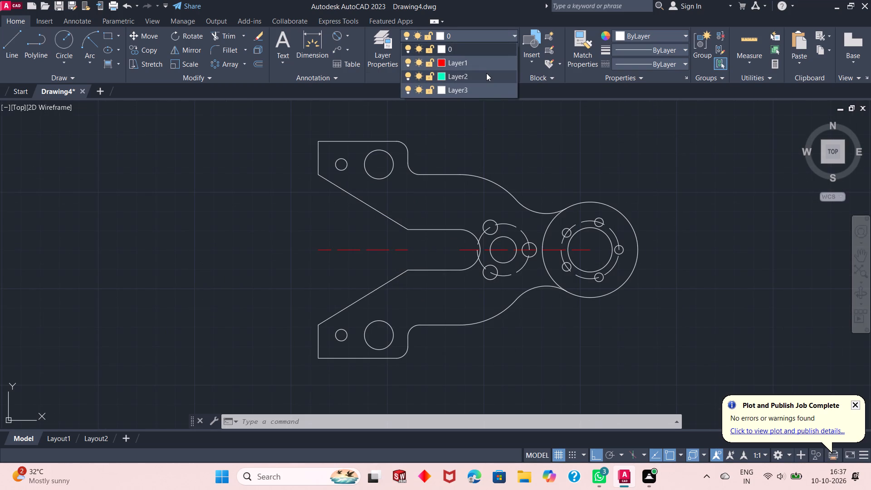
left_click(484, 58)
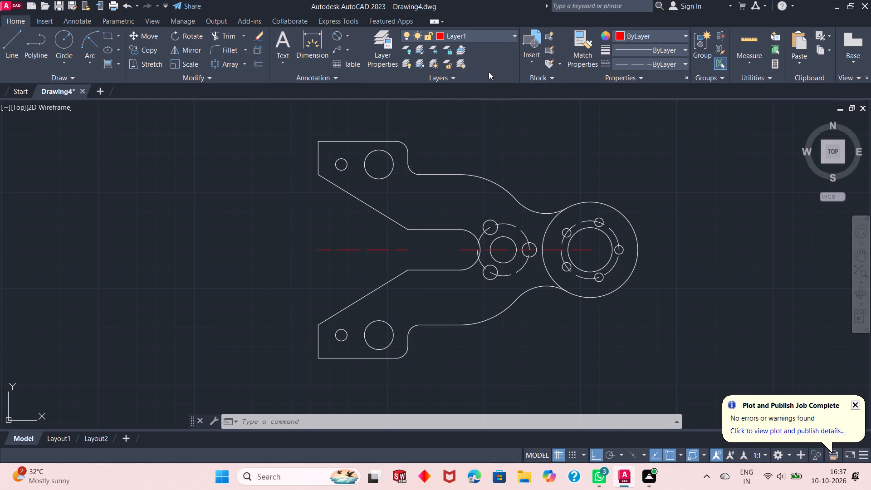
left_click(17, 50)
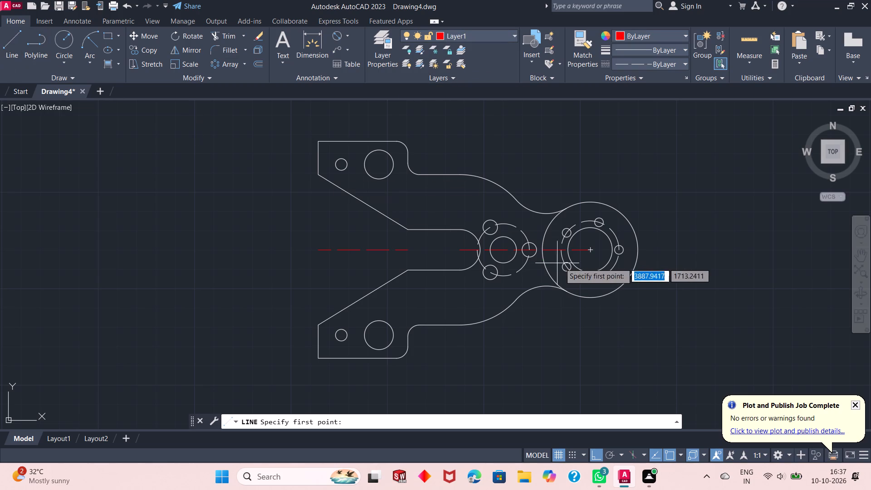
left_click(590, 250)
left_click(670, 251)
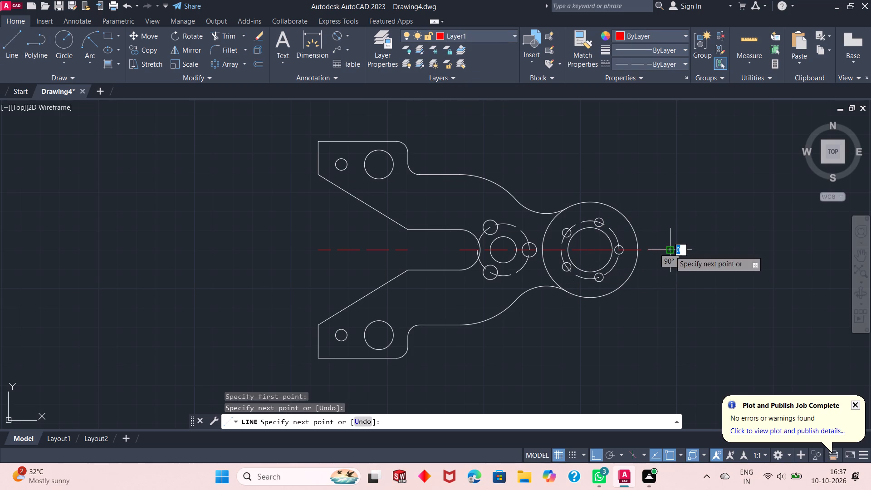
right_click(670, 251)
left_click(688, 255)
Draw two vertical centre lines from the plate's centre beyond its outer circle: one upward and one about 41 downward.
right_click(665, 200)
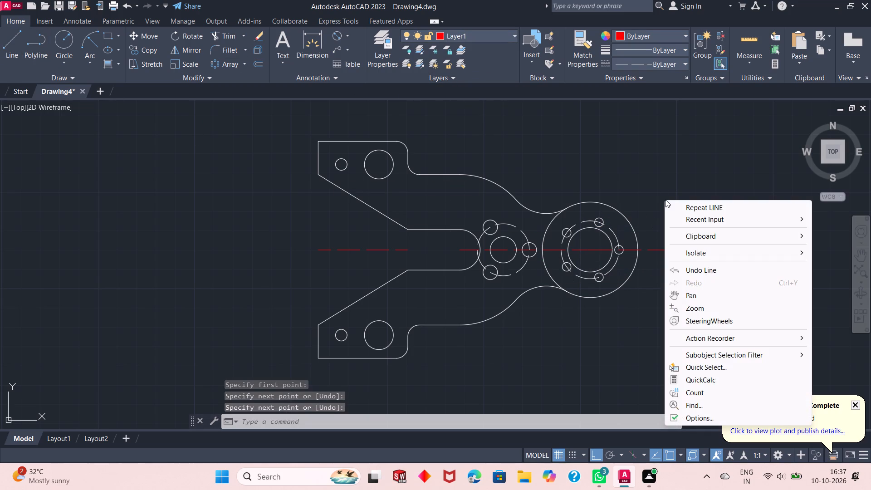
left_click(680, 208)
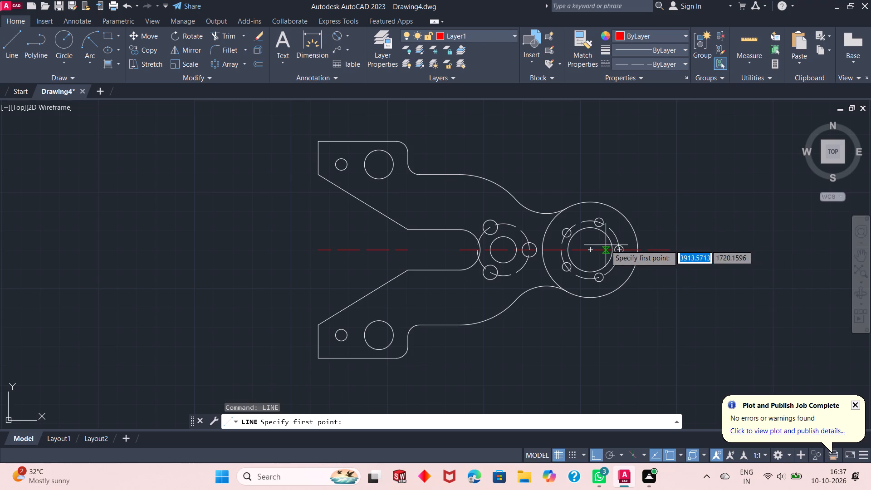
left_click(592, 250)
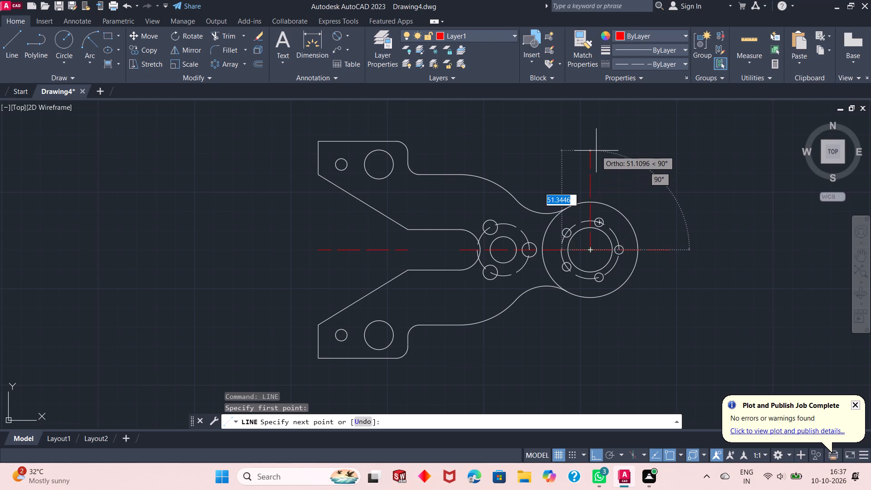
left_click(599, 163)
right_click(599, 163)
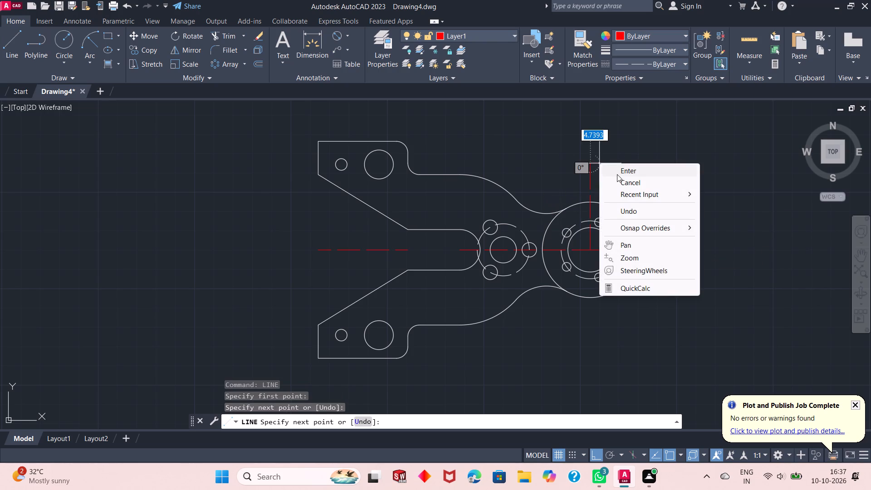
left_click(619, 173)
right_click(619, 173)
left_click(629, 177)
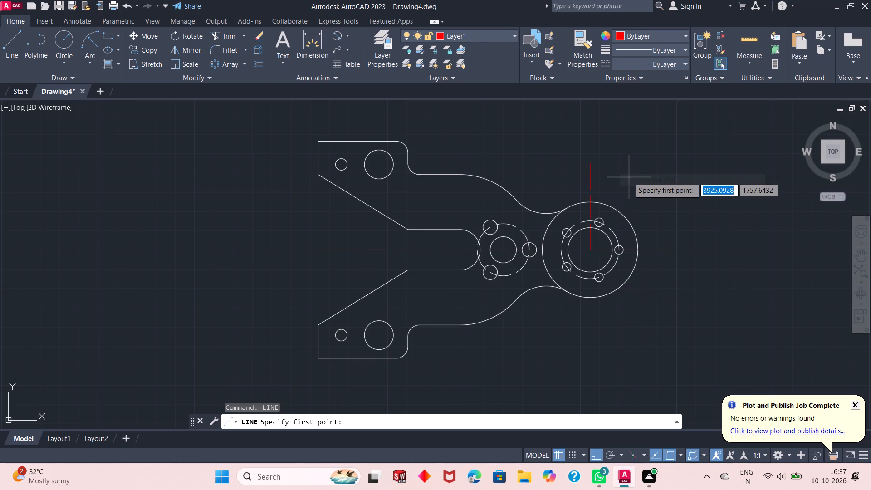
left_click(591, 252)
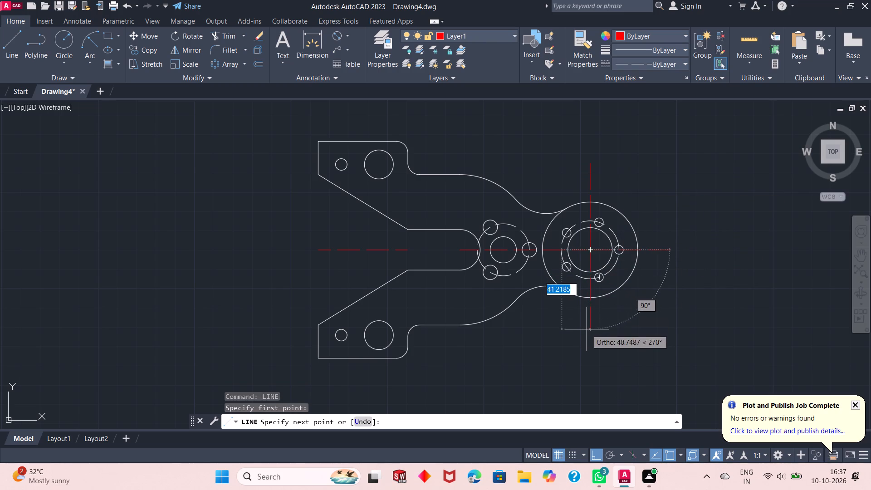
left_click(587, 329)
right_click(618, 316)
left_click(628, 321)
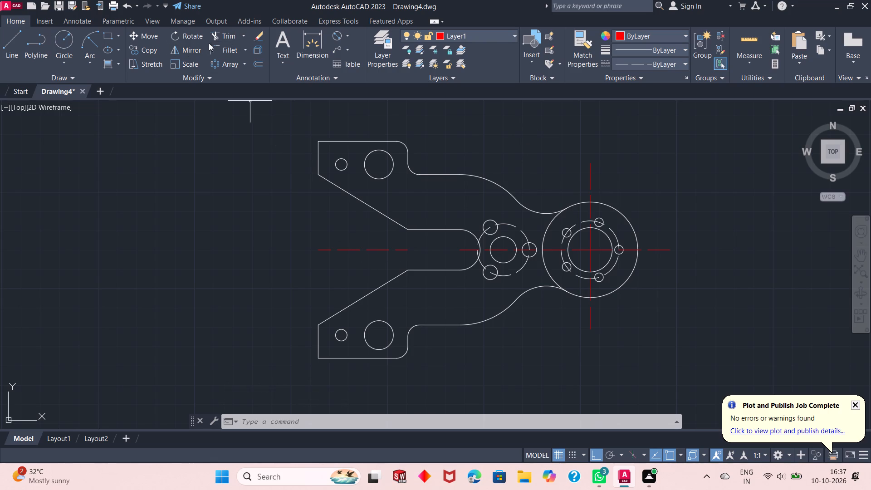
Extend the centre line segment between the fork arms across the gap to meet the slot's rounded end.
left_click(242, 39)
left_click(233, 80)
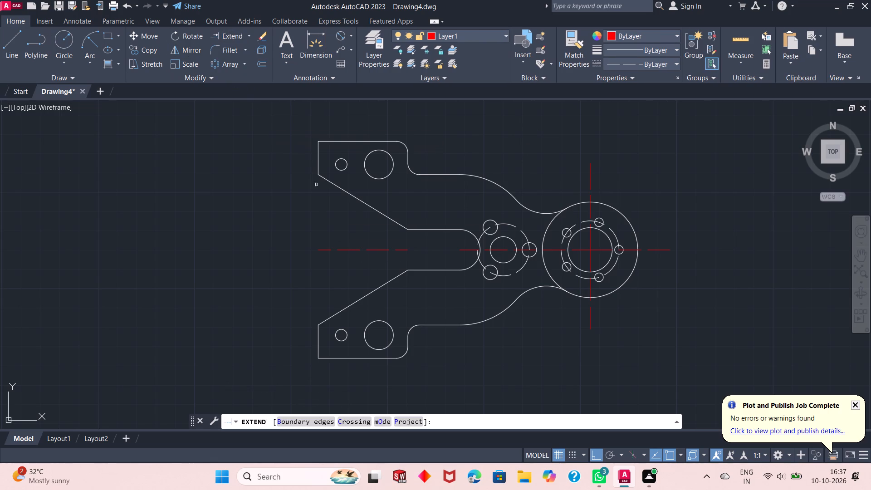
left_click(399, 250)
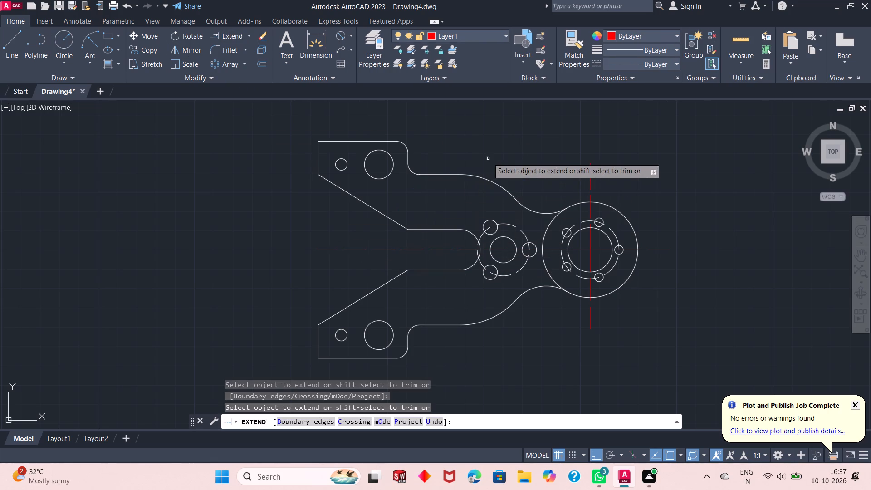
right_click(220, 151)
left_click(235, 155)
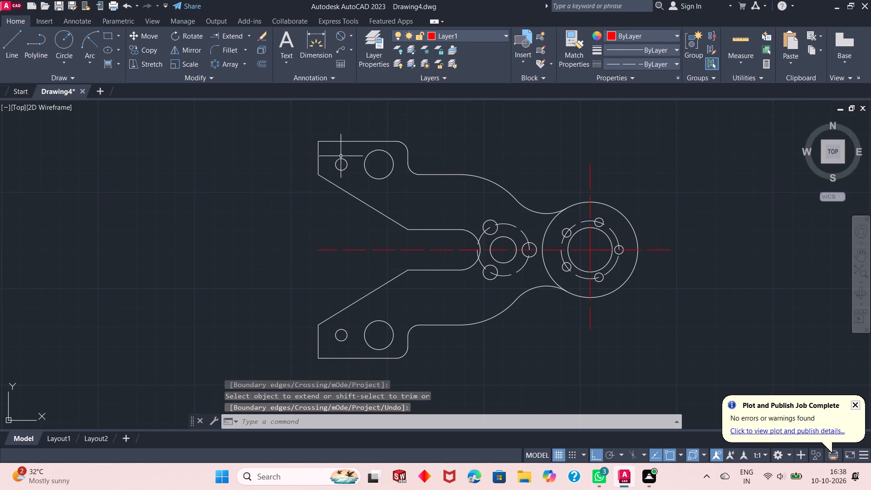
Make Layer2 current and add a vertical linear dimension between the outer corners of both fork arms, placed outside the fork.
left_click(467, 34)
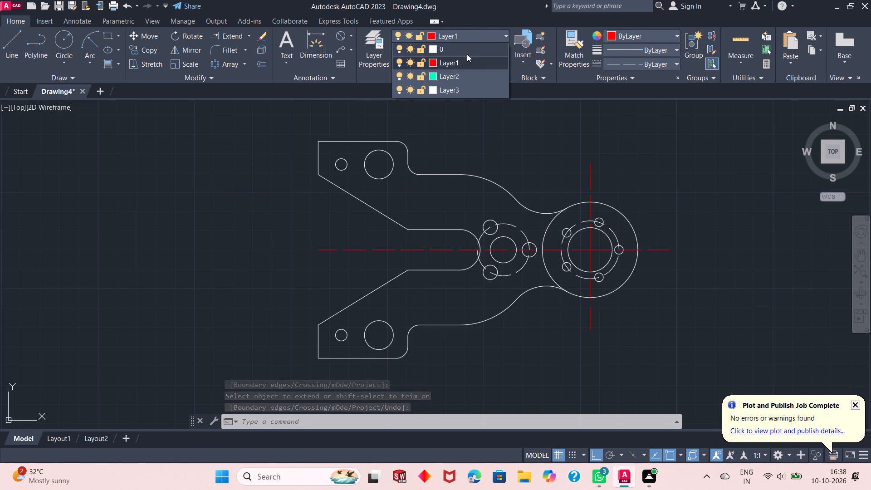
left_click(468, 73)
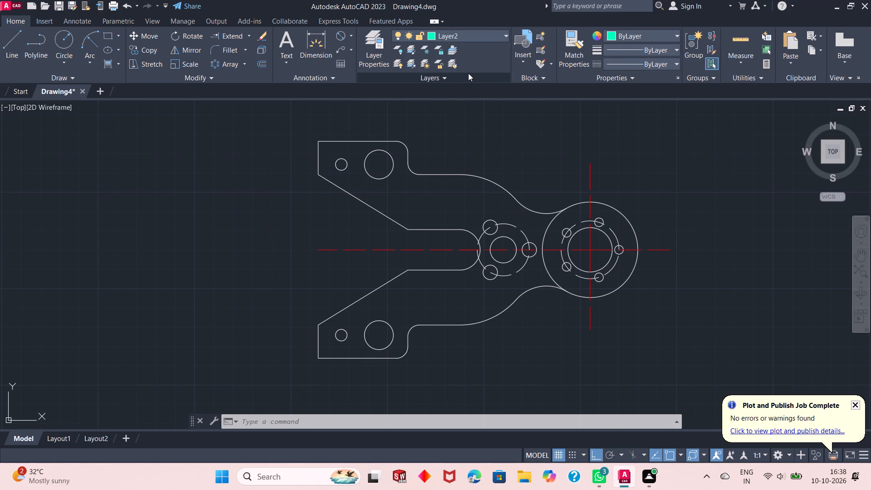
left_click(348, 38)
left_click(348, 48)
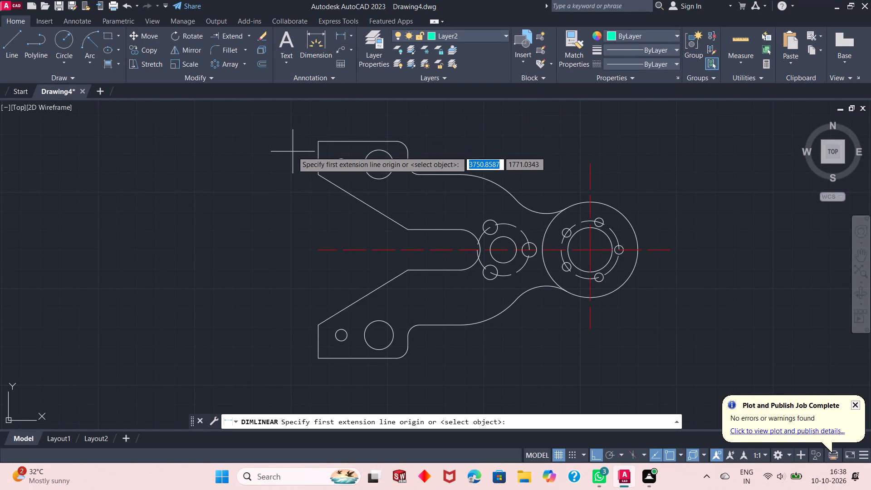
left_click(315, 142)
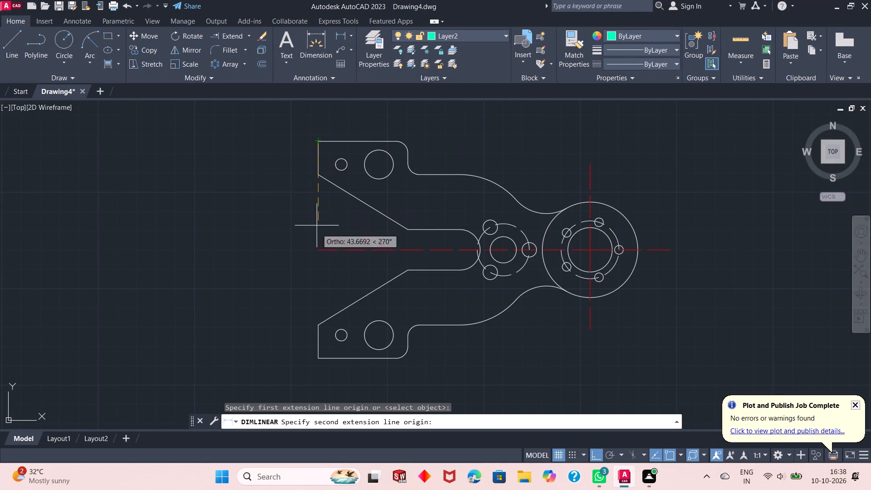
left_click(318, 357)
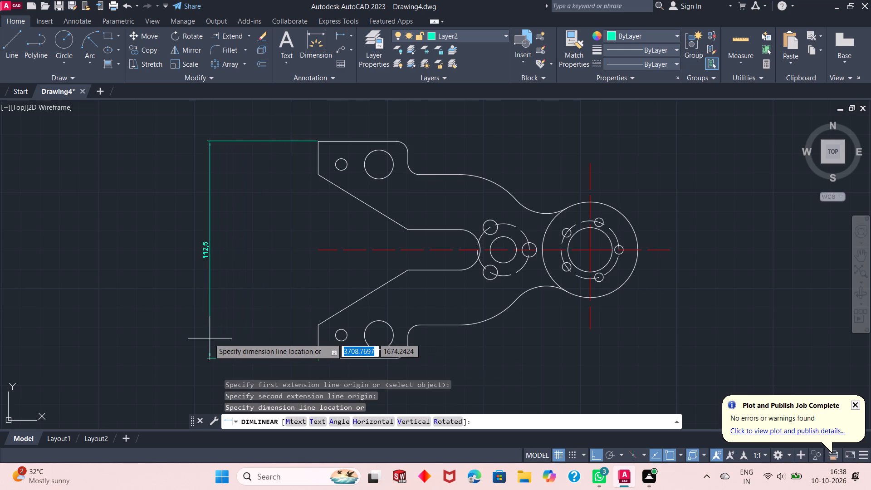
left_click(219, 338)
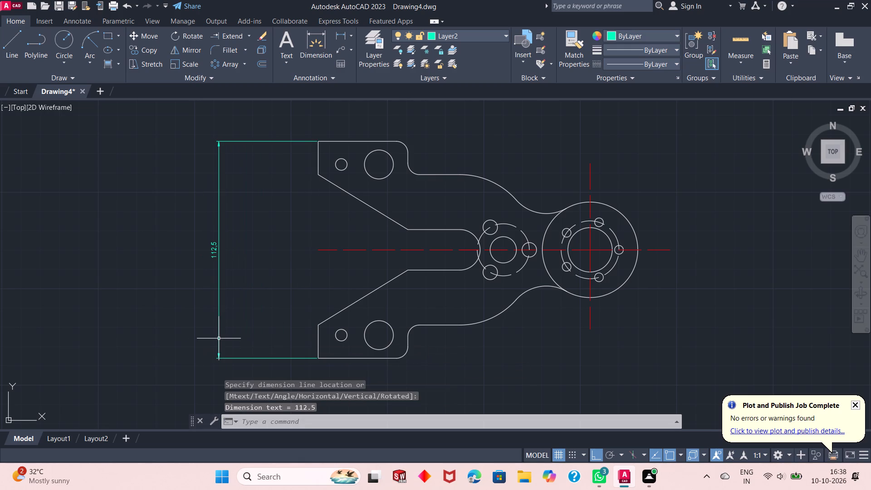
Set the text height of the ISO-25 dimension style to 5 and make that style current.
type("d")
key("space")
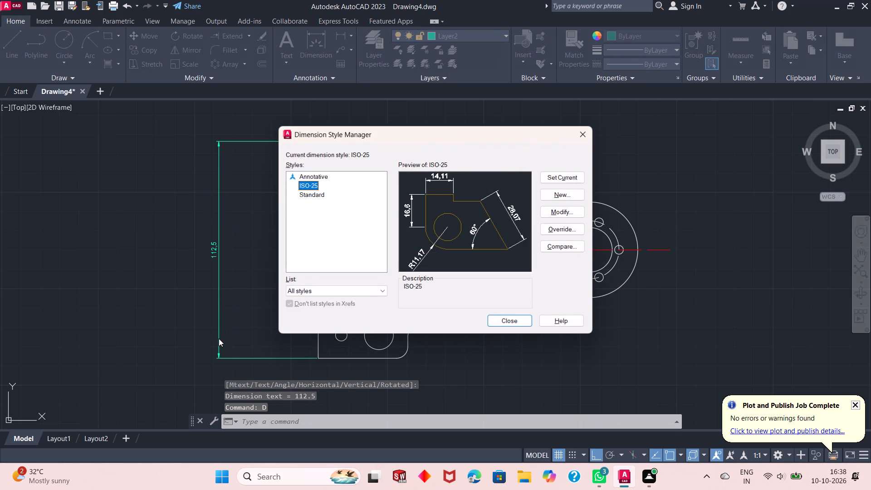
left_click(564, 216)
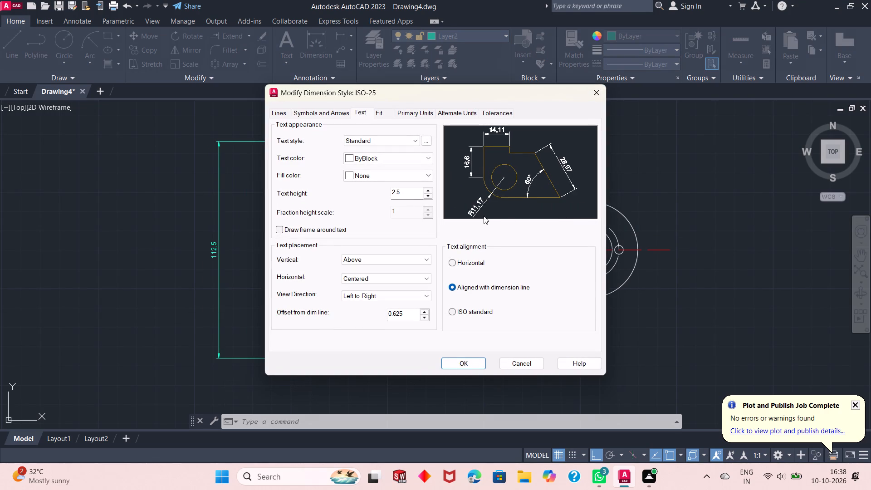
double_click(404, 196)
key("5")
key("Return")
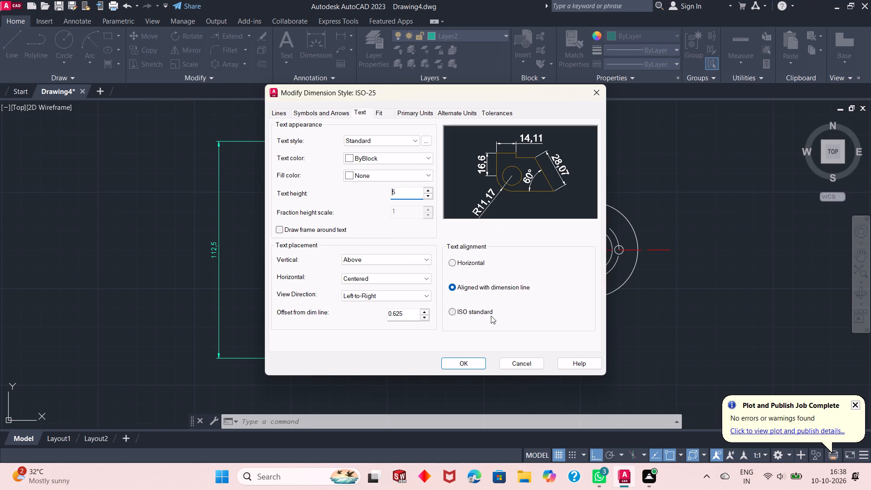
left_click(468, 359)
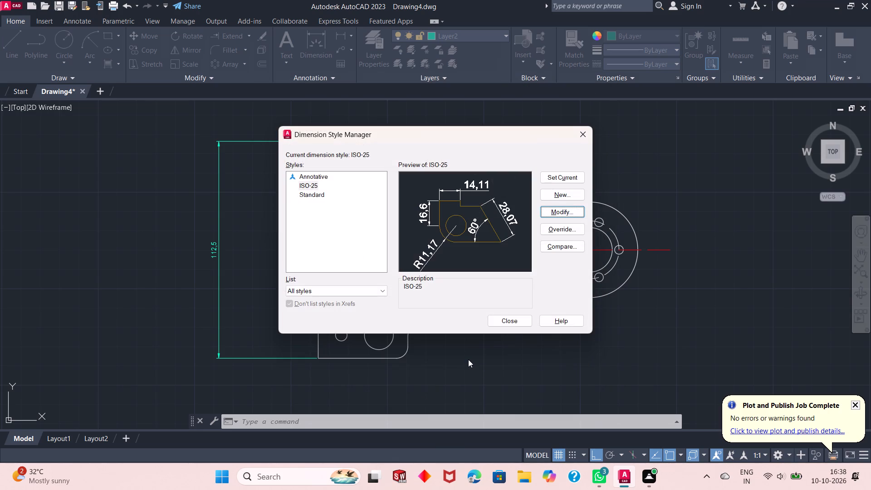
left_click(574, 176)
left_click(514, 318)
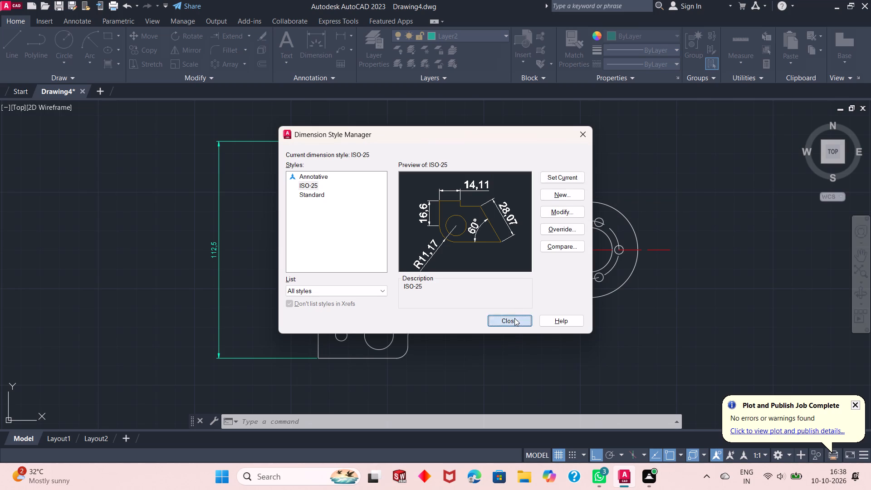
Add a vertical linear dimension between the centres of the two arms' small holes, placed just inside the overall fork dimension.
scroll(426, 258, "down", 1)
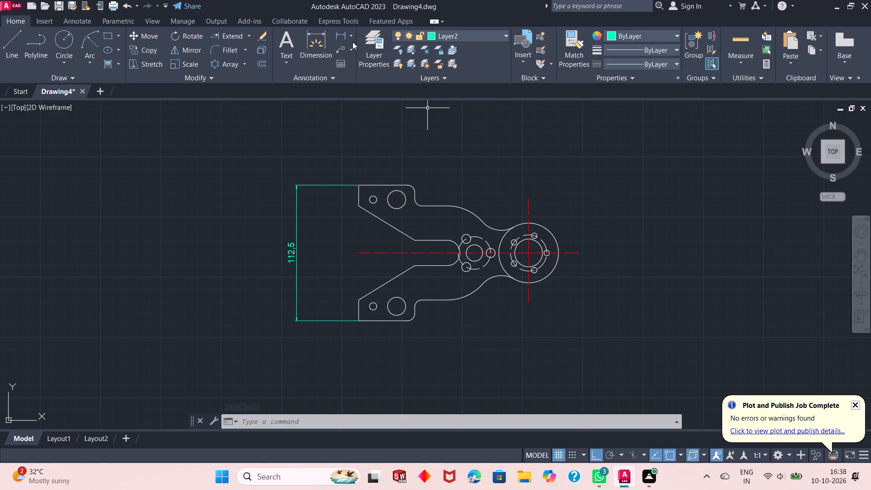
left_click(339, 39)
scroll(385, 227, "up", 1)
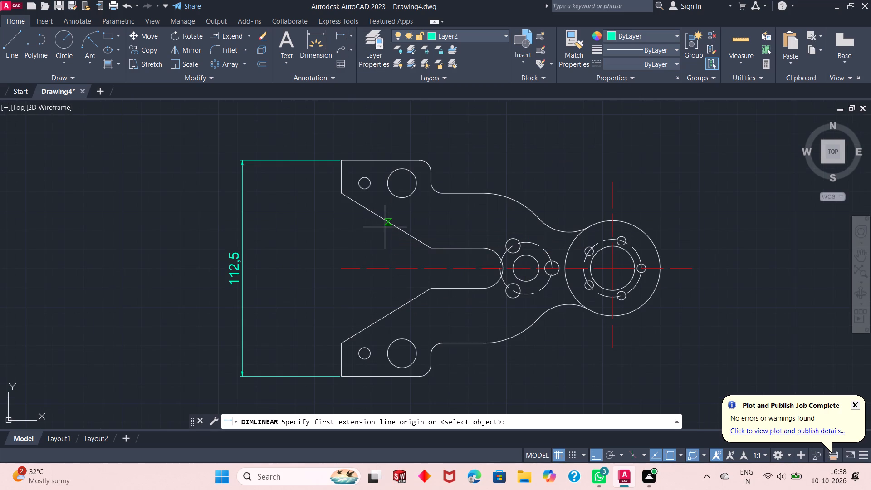
left_click(363, 184)
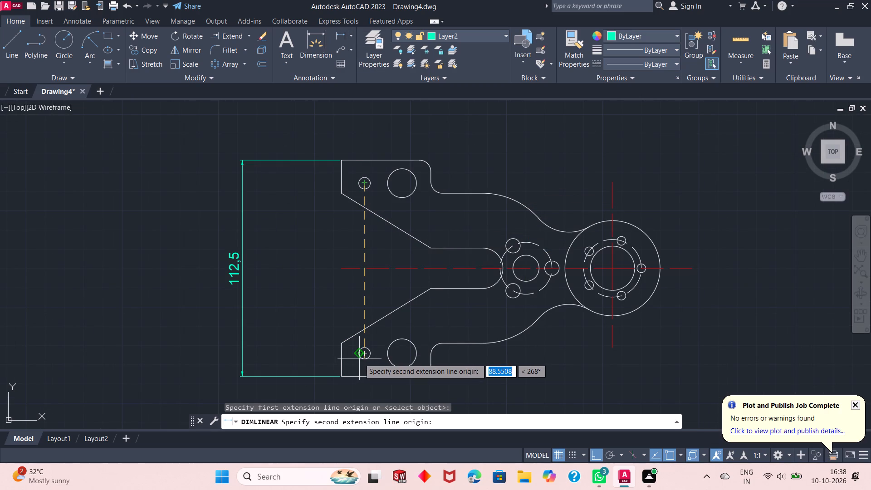
left_click(363, 354)
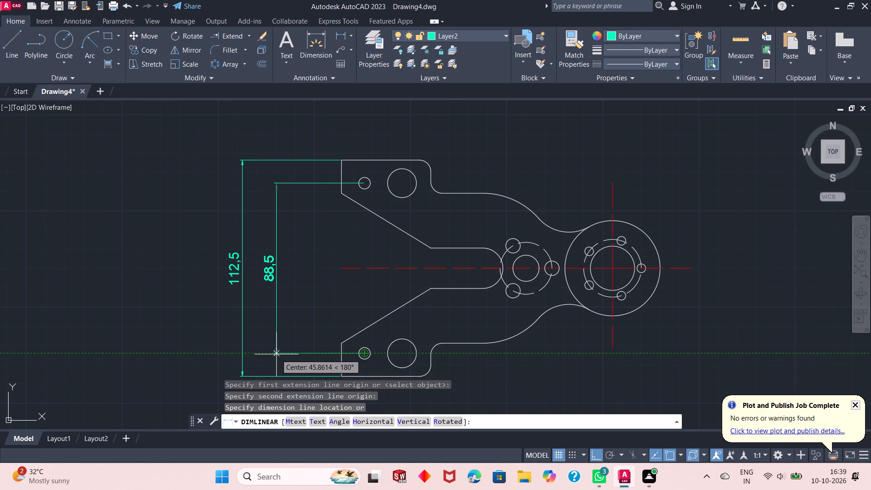
left_click(264, 335)
Add a vertical linear dimension between the inner corners of the two fork arm ends, placed inside the small-hole spacing dimension.
scroll(309, 257, "down", 1)
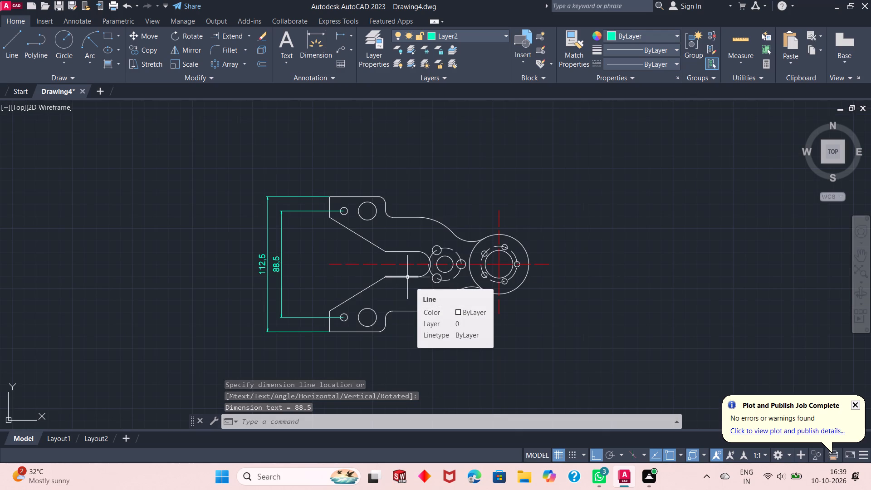
left_click(342, 39)
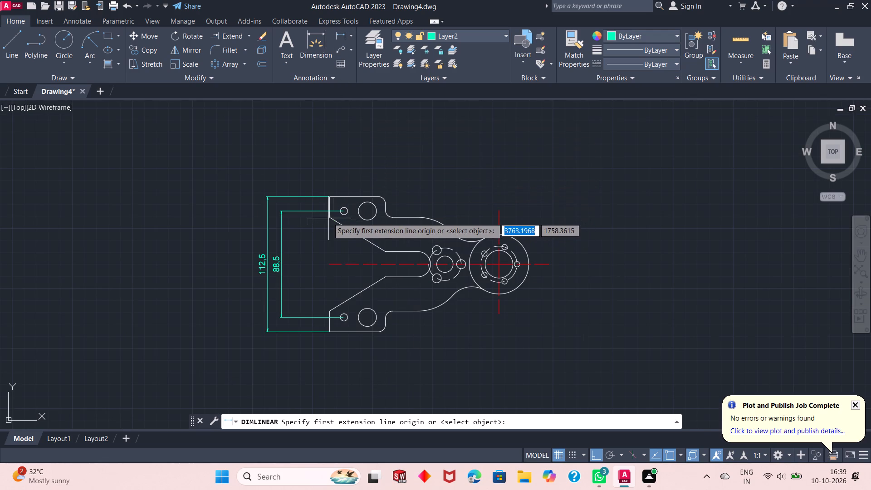
scroll(327, 216, "up", 3)
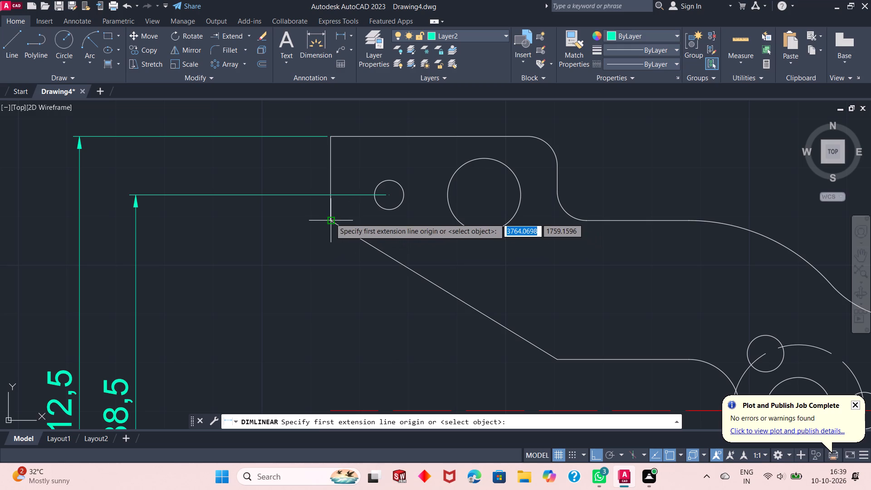
left_click(330, 218)
scroll(349, 175, "down", 2)
scroll(332, 340, "up", 1)
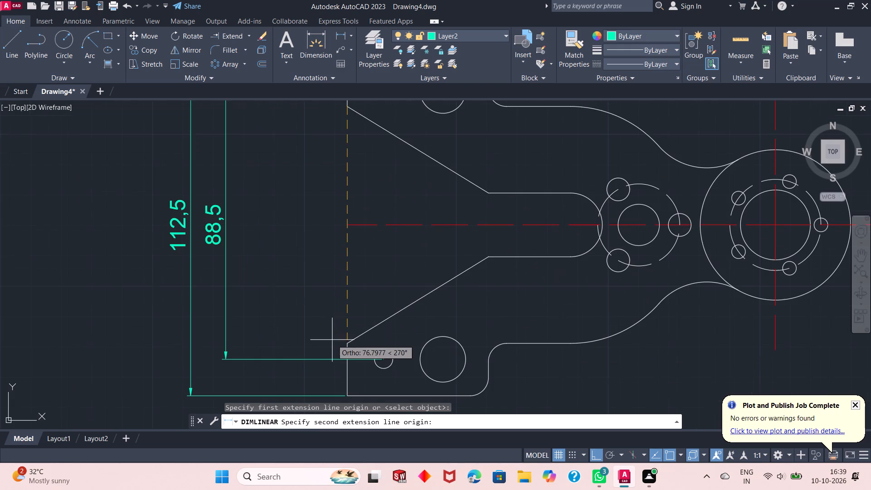
left_click(347, 343)
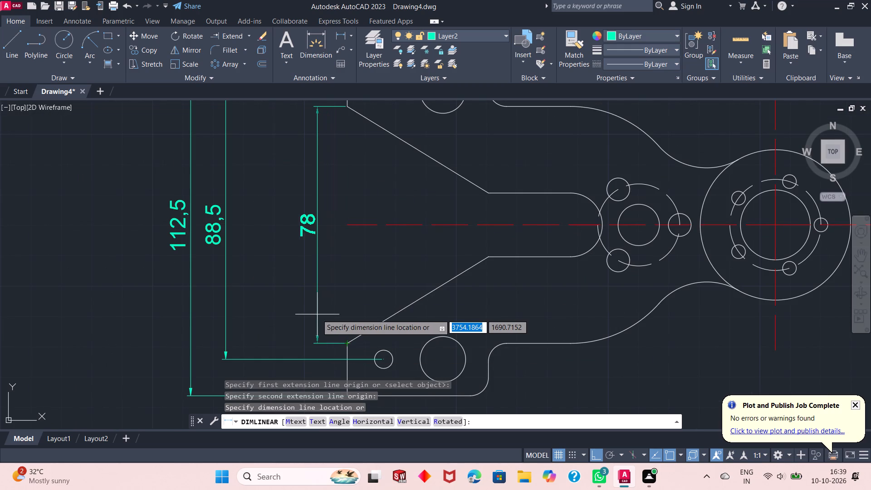
left_click(269, 317)
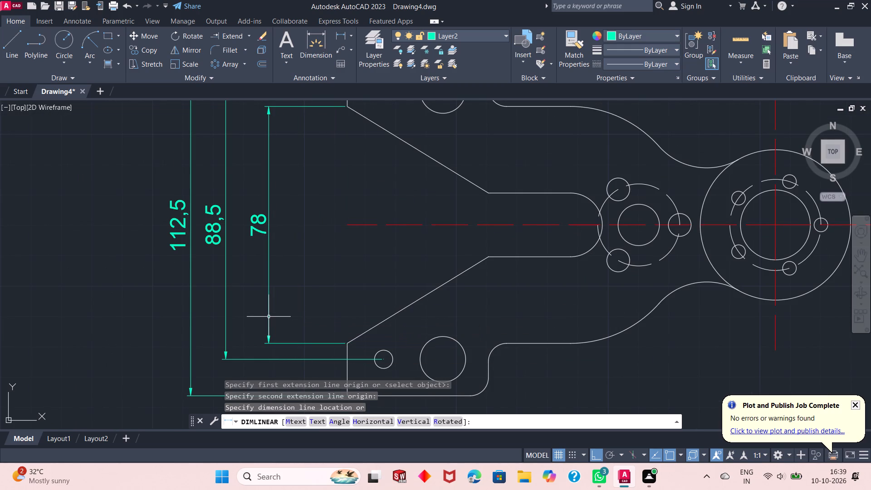
key("Escape")
Add a horizontal linear dimension from the lower arm's outer corner to its small hole's centre, placed below the arm.
scroll(264, 305, "down", 1)
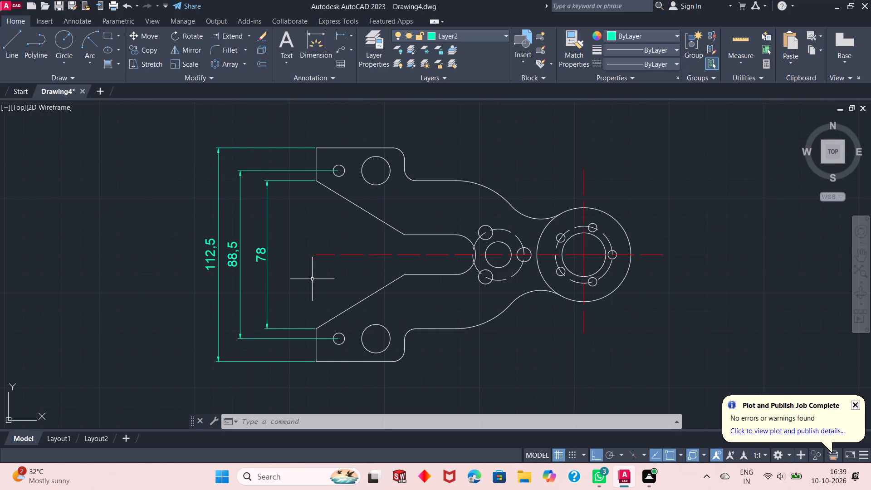
scroll(312, 279, "down", 1)
scroll(412, 286, "up", 1)
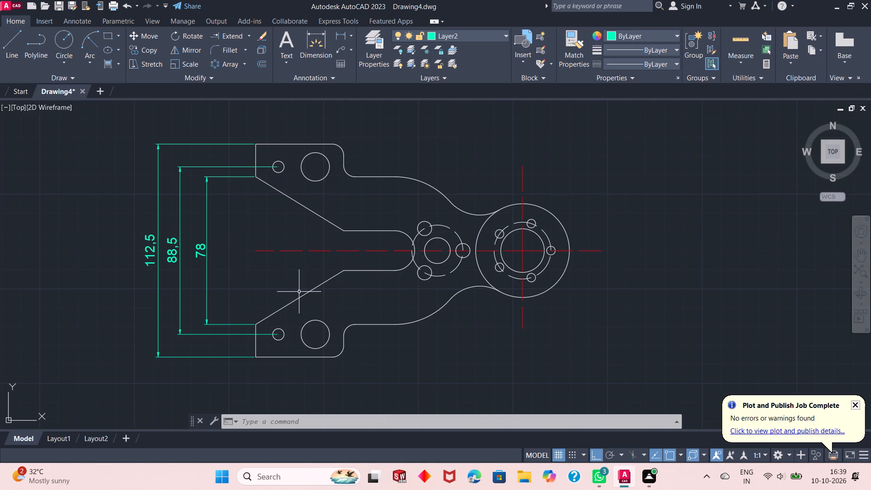
scroll(272, 375, "up", 2)
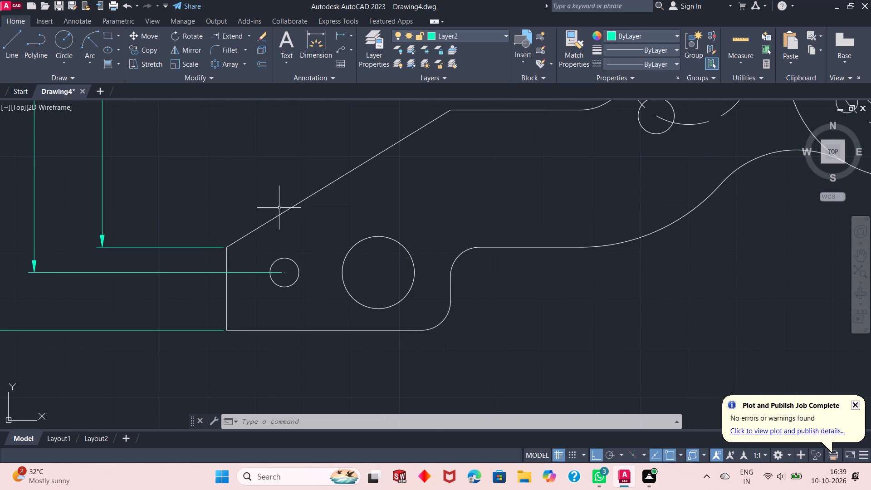
scroll(278, 206, "down", 1)
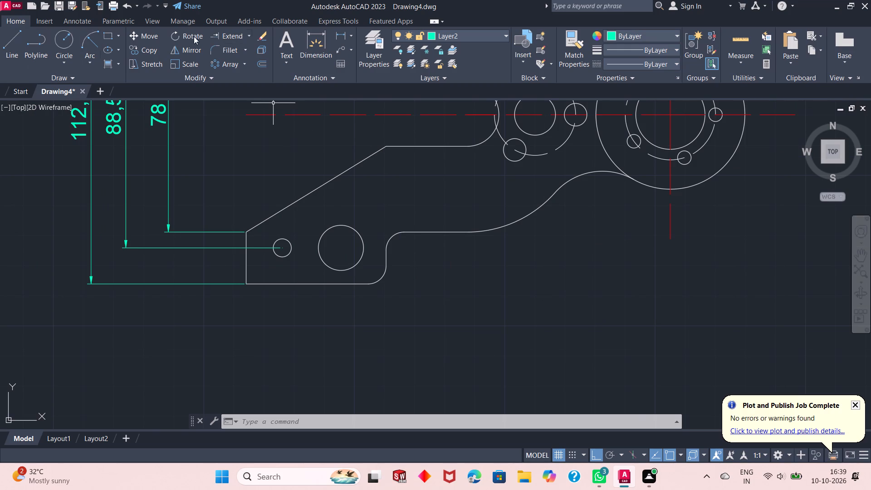
left_click(336, 37)
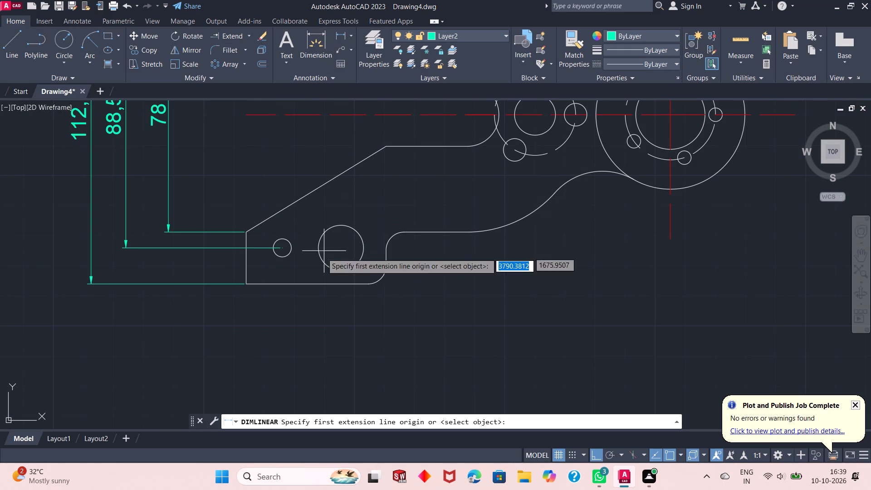
left_click(248, 284)
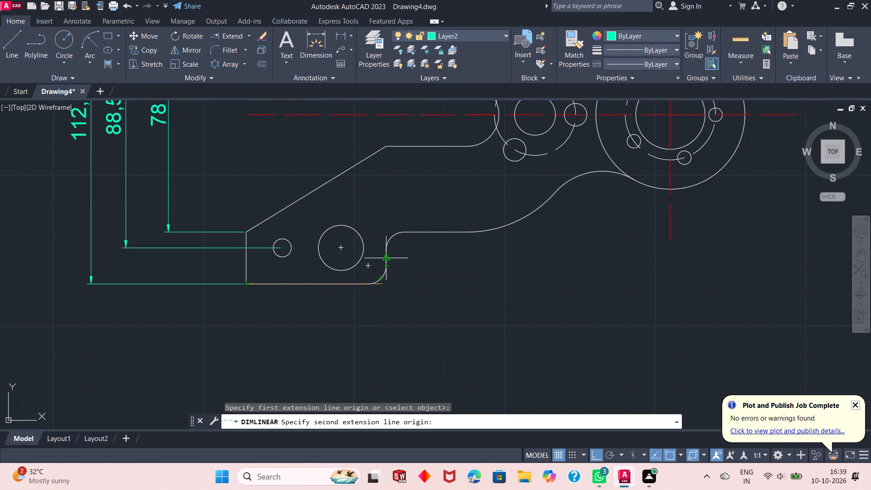
left_click(283, 251)
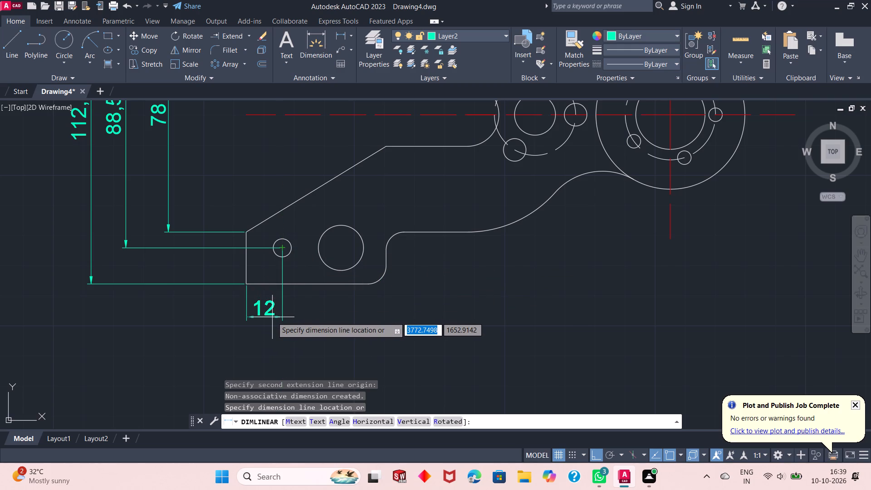
left_click(273, 331)
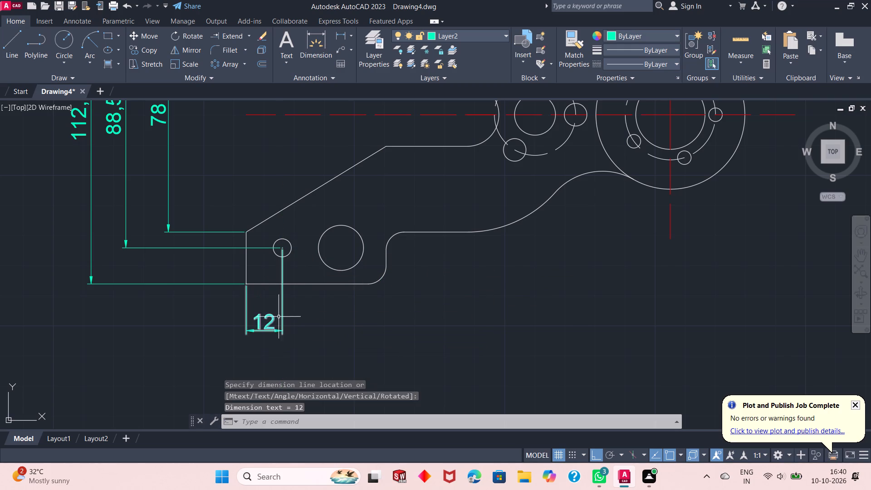
Add a horizontal linear dimension between the centres of the lower arm's small and large holes, in line with the edge-to-hole dimension.
right_click(213, 156)
left_click(232, 163)
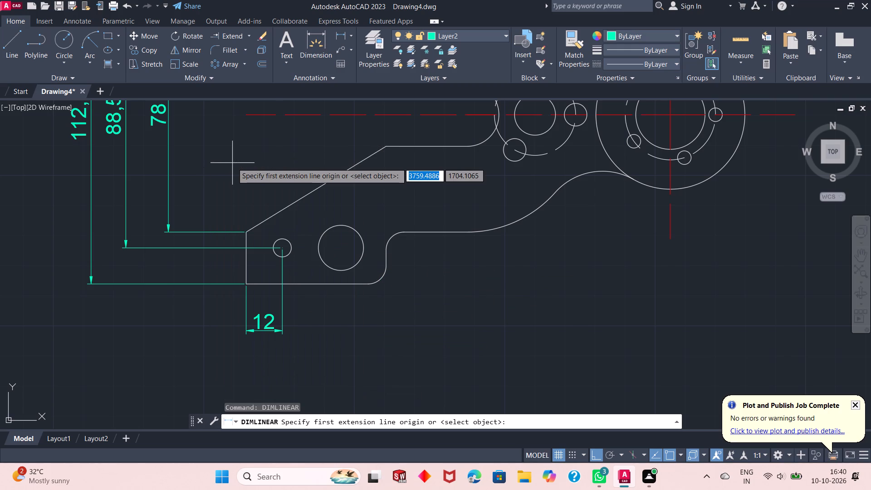
left_click(343, 250)
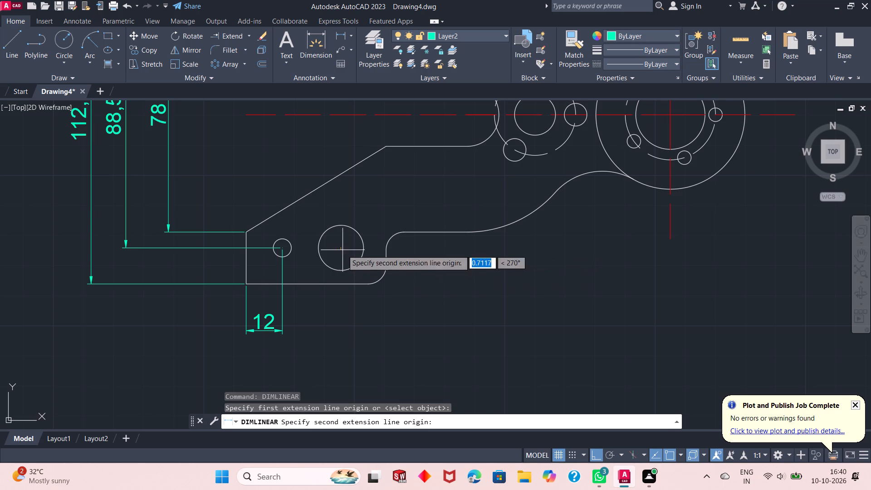
left_click(285, 248)
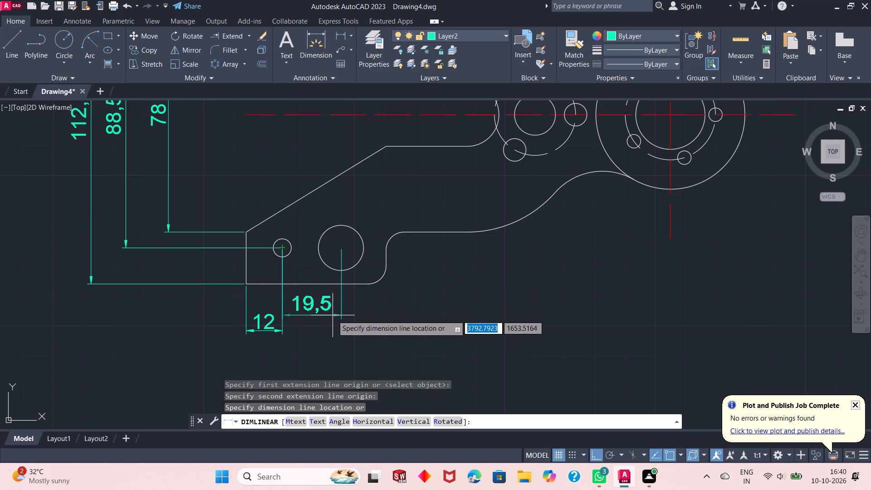
left_click(343, 329)
Add a vertical linear dimension between the body's upper and lower straight outer edges, picked at their fillet ends and placed across the slot entrance.
scroll(257, 301, "down", 1)
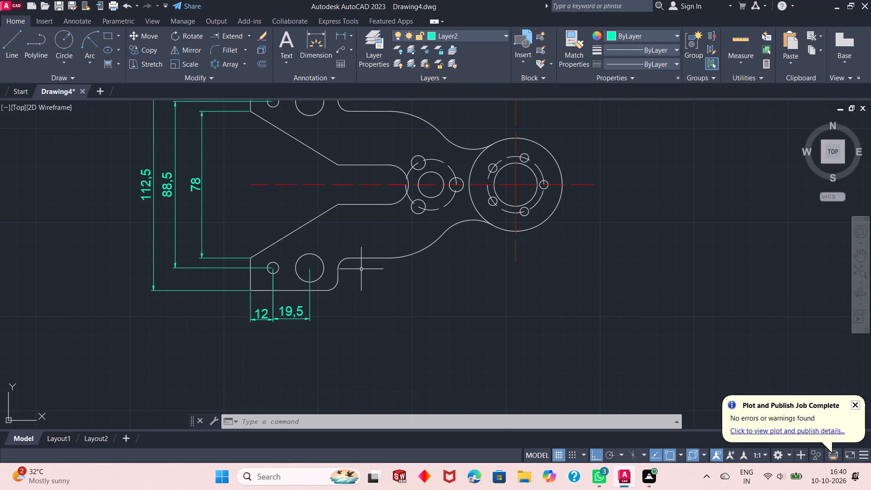
scroll(367, 289, "down", 1)
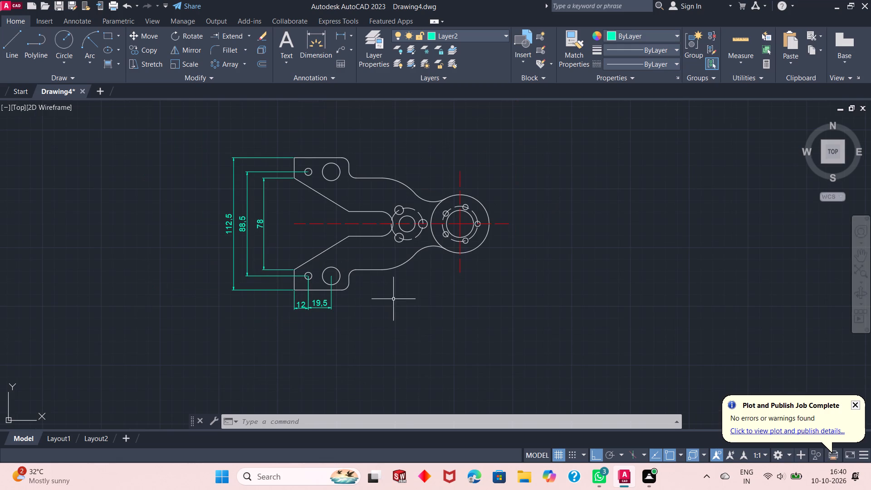
right_click(394, 299)
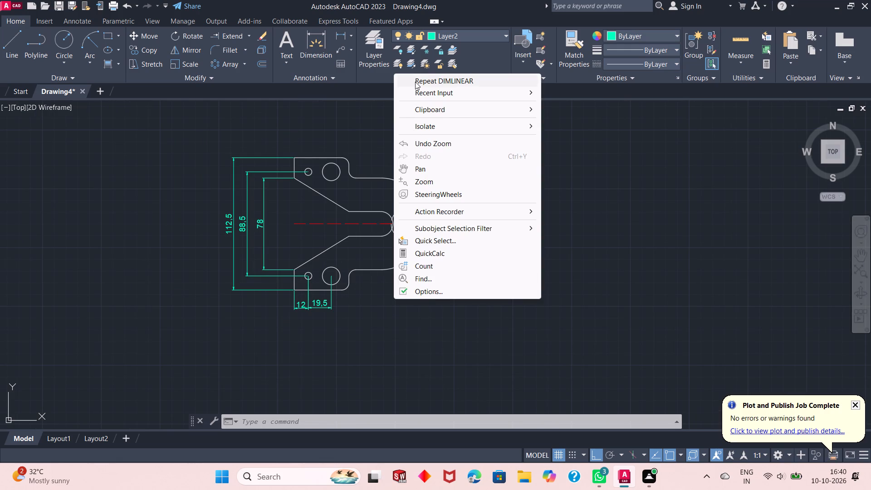
left_click(415, 82)
scroll(291, 215, "up", 1)
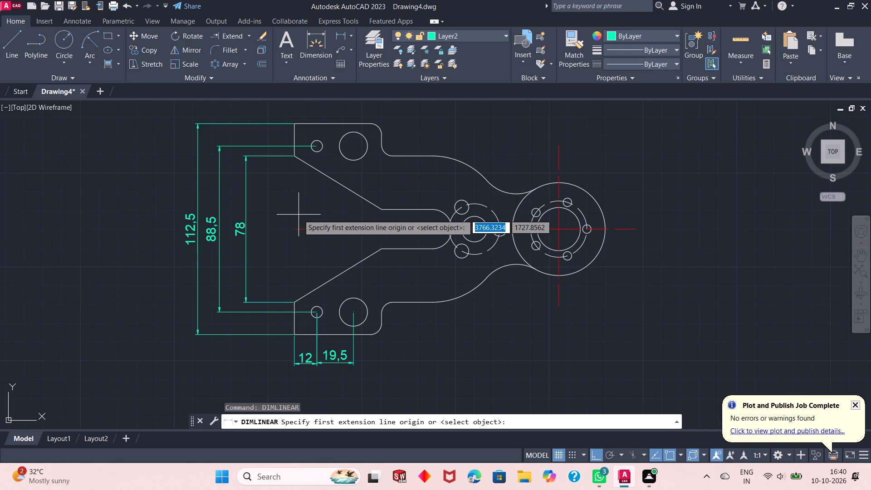
left_click(396, 156)
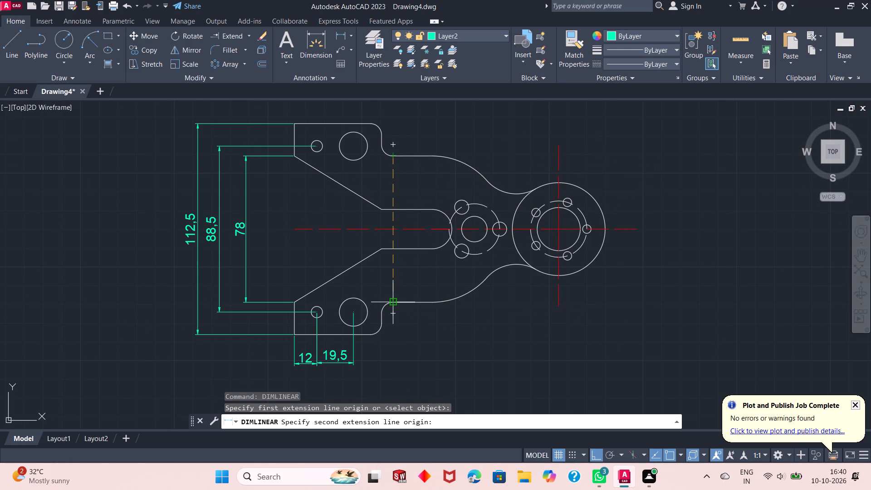
left_click(393, 304)
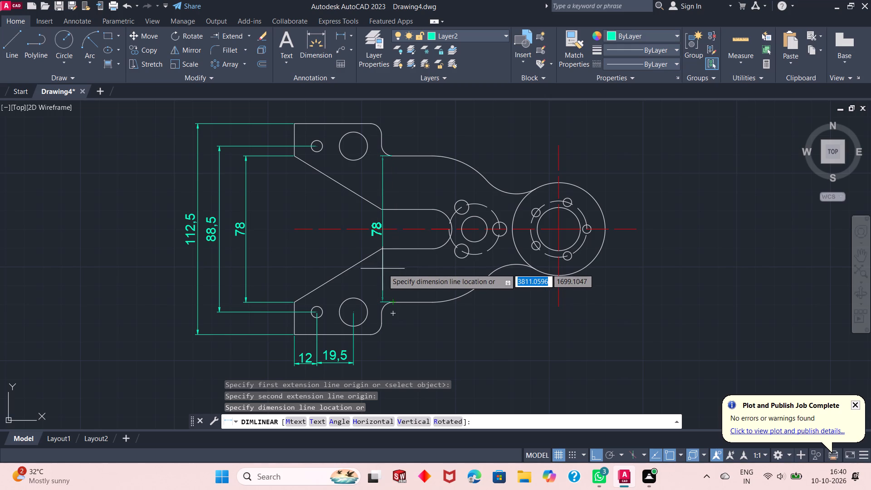
left_click(384, 271)
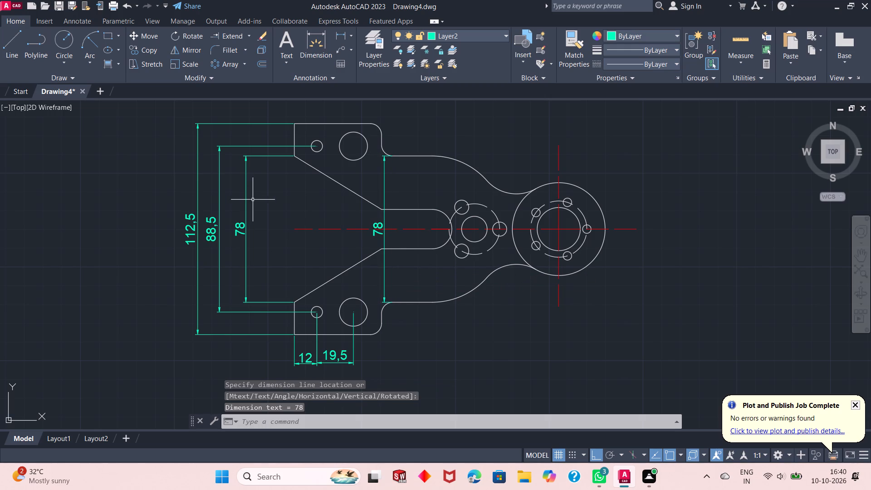
Add a vertical linear dimension between the slot's upper and lower straight edges, placed inside the slot.
right_click(258, 188)
left_click(283, 192)
scroll(424, 237, "up", 2)
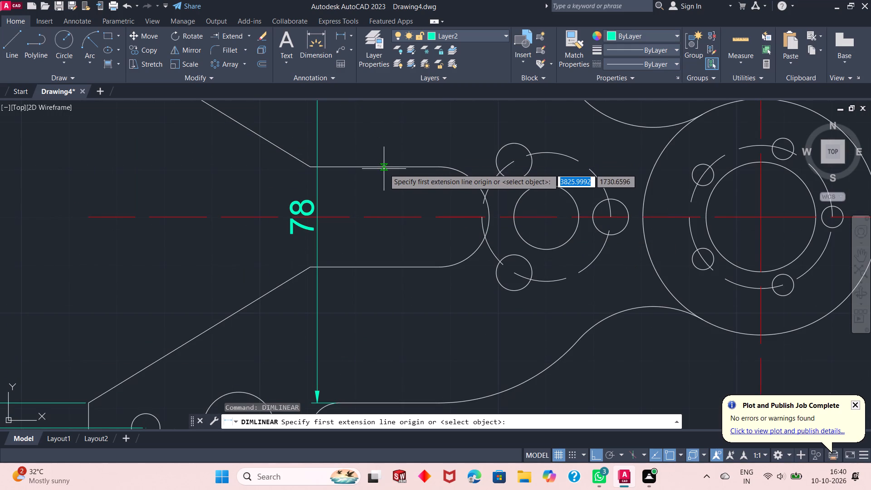
left_click(378, 167)
left_click(376, 267)
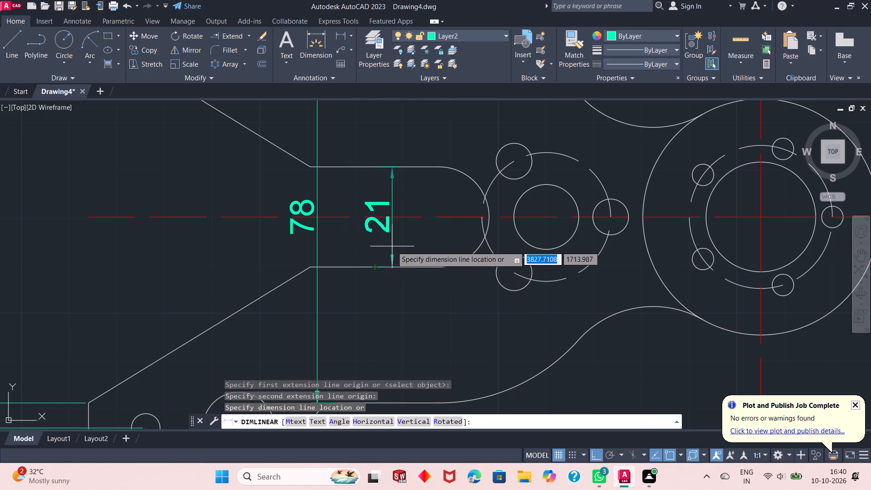
left_click(387, 247)
Add a horizontal linear dimension from the upper arm's outer corner to its inner vertical edge, placed above the arm.
scroll(376, 223, "down", 2)
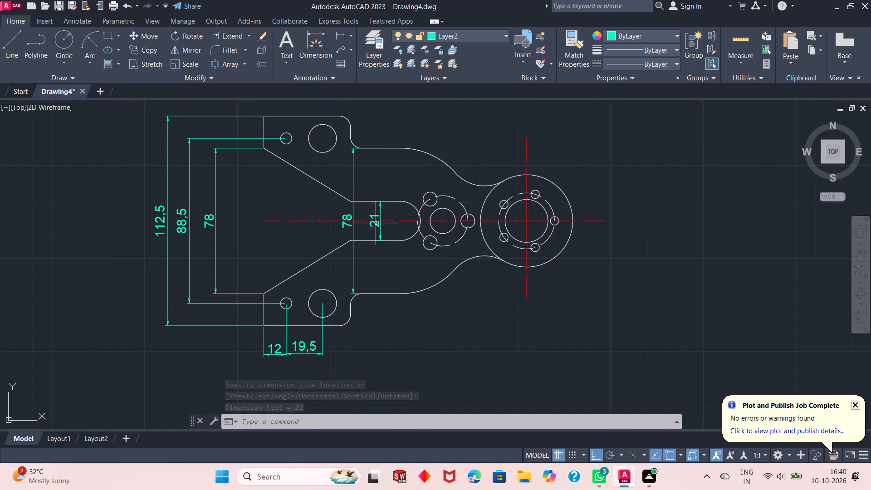
scroll(394, 327, "down", 1)
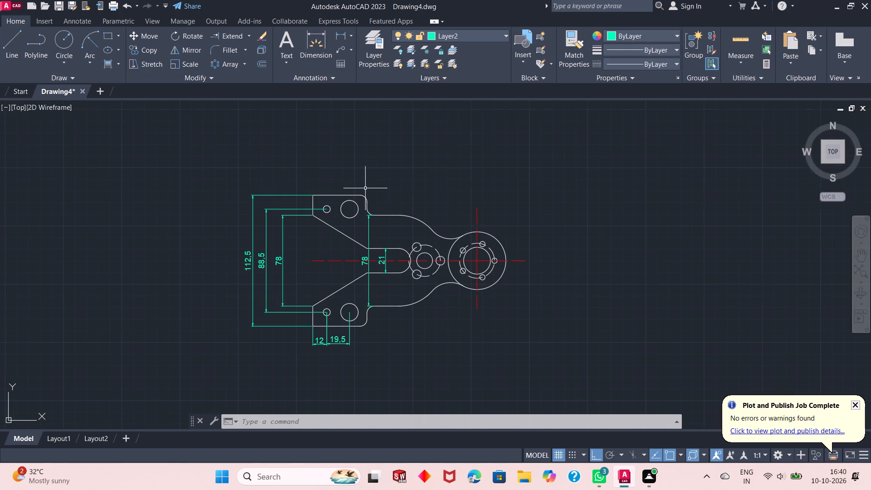
scroll(365, 188, "up", 1)
right_click(437, 176)
left_click(459, 183)
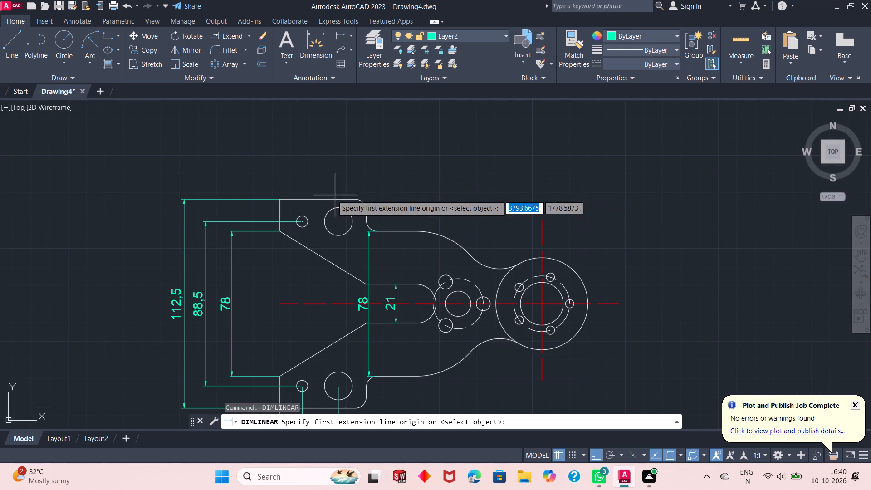
scroll(317, 195, "up", 2)
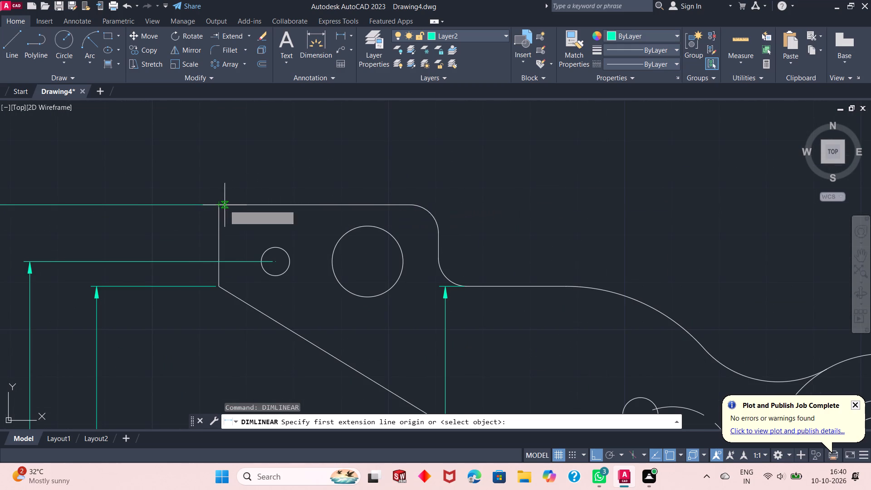
left_click(219, 205)
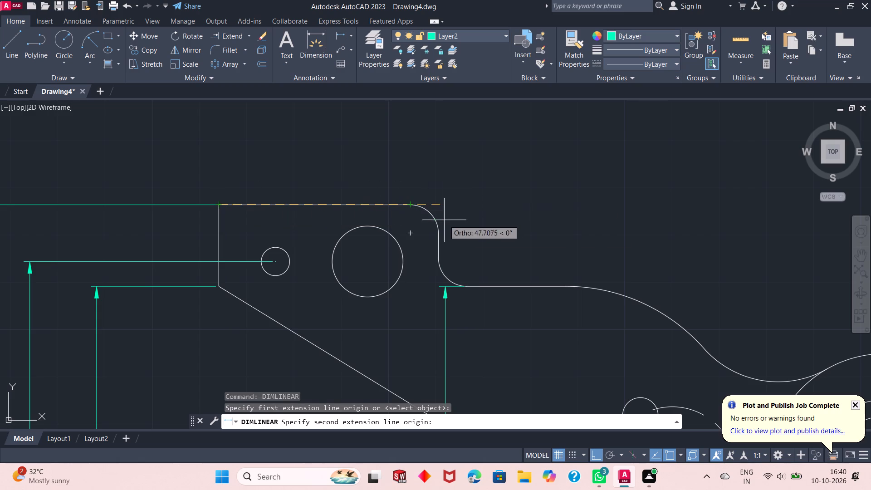
left_click(439, 245)
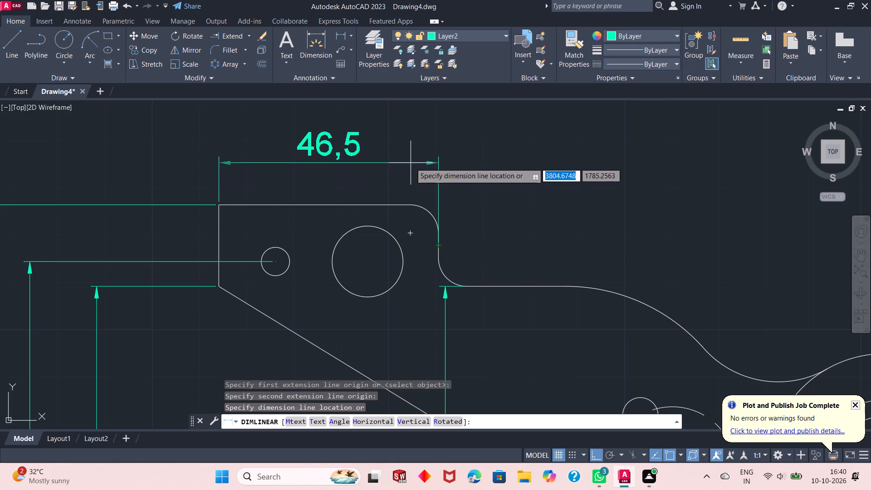
scroll(392, 263, "down", 1)
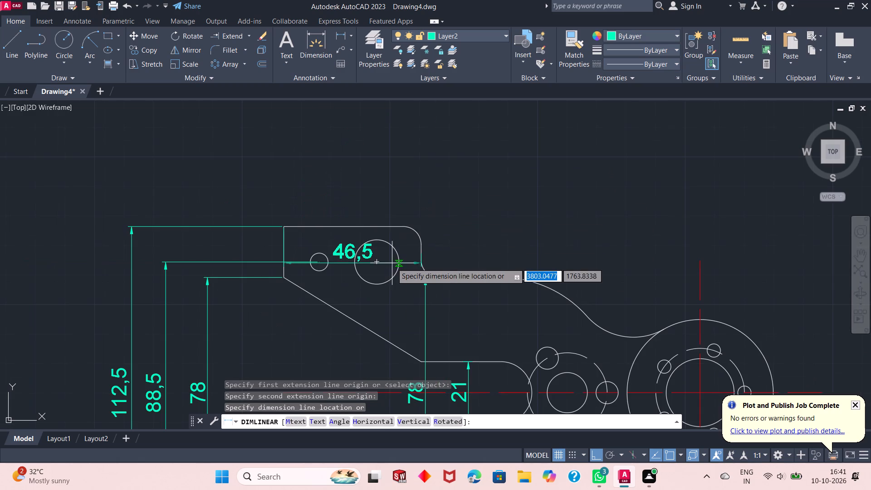
left_click(362, 196)
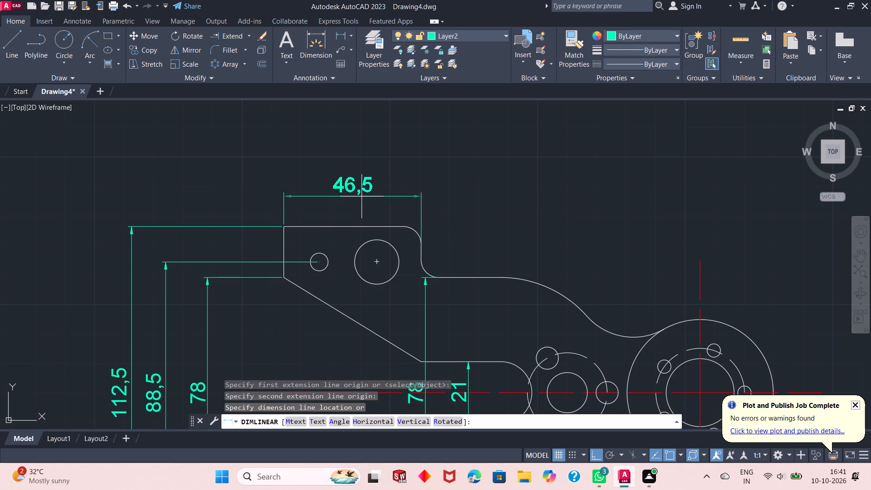
Add a horizontal linear dimension from the upper arm's outer corner to the five-hole plate's centre, placed above the arm-length dimension.
scroll(273, 201, "down", 1)
scroll(321, 235, "down", 1)
scroll(331, 250, "up", 1)
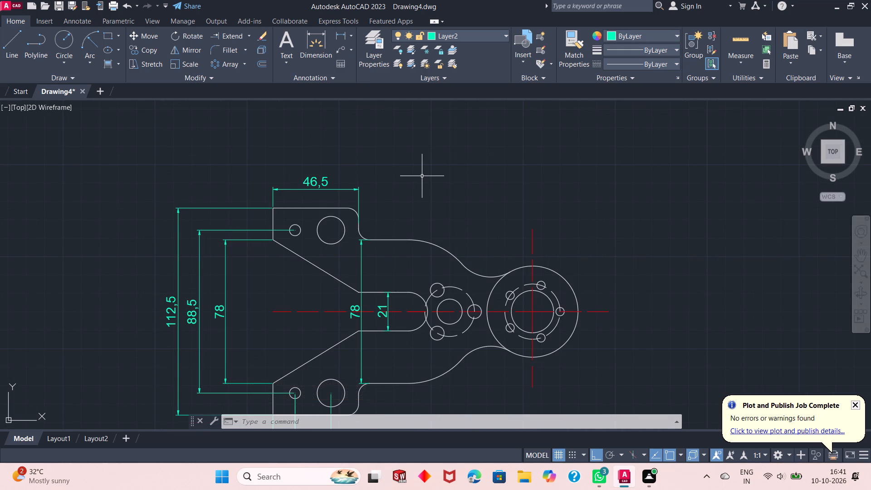
right_click(452, 147)
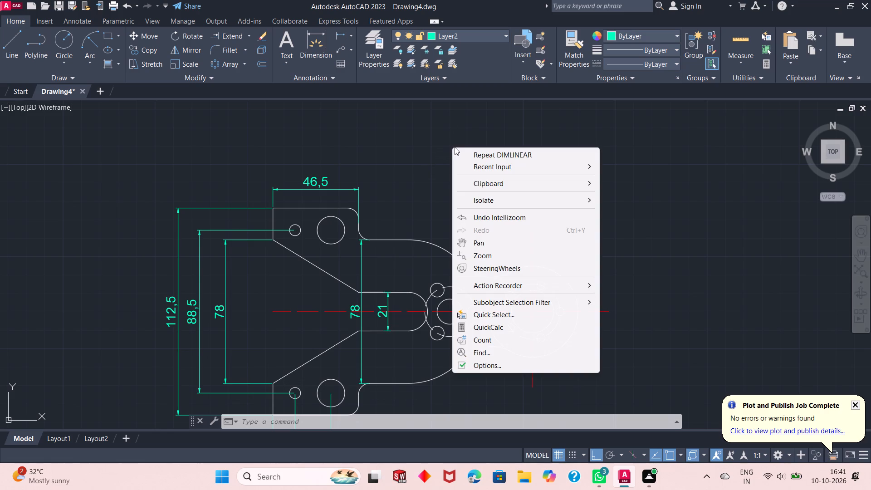
left_click(470, 155)
left_click(273, 211)
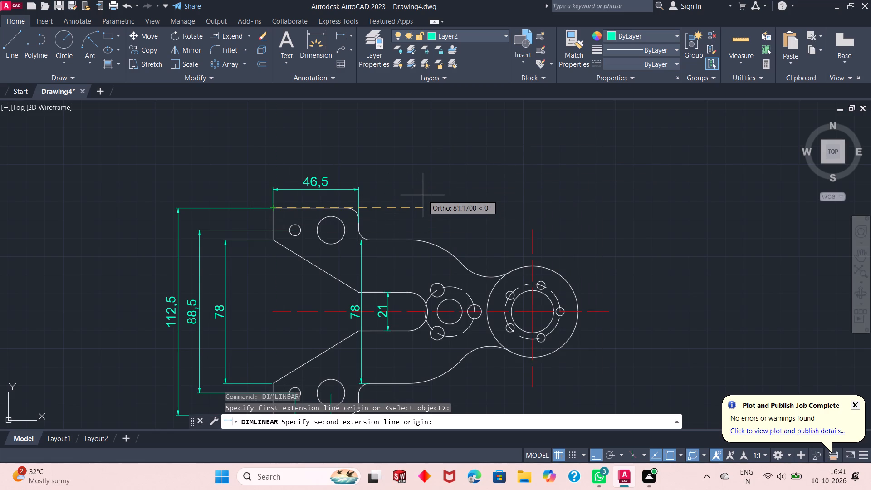
left_click(532, 312)
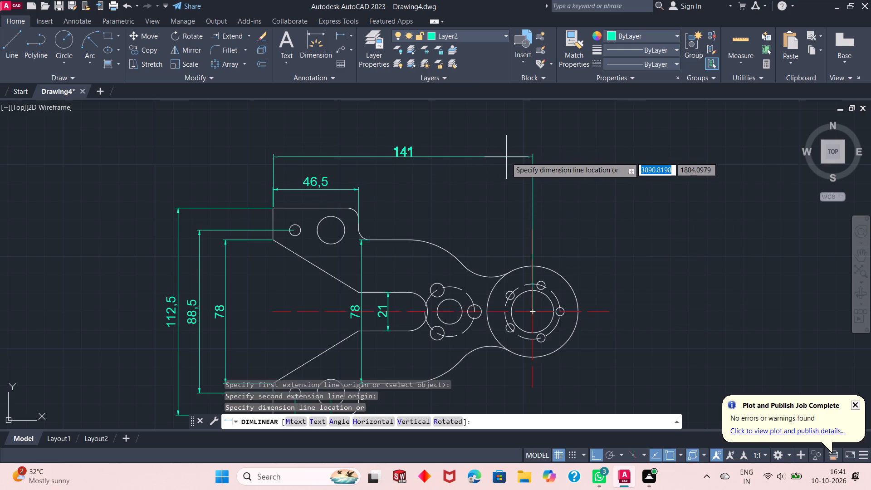
left_click(506, 157)
Add a horizontal linear dimension from the five-hole plate's centre to the slot end arc's centre, in line with the arm-length dimension.
right_click(501, 127)
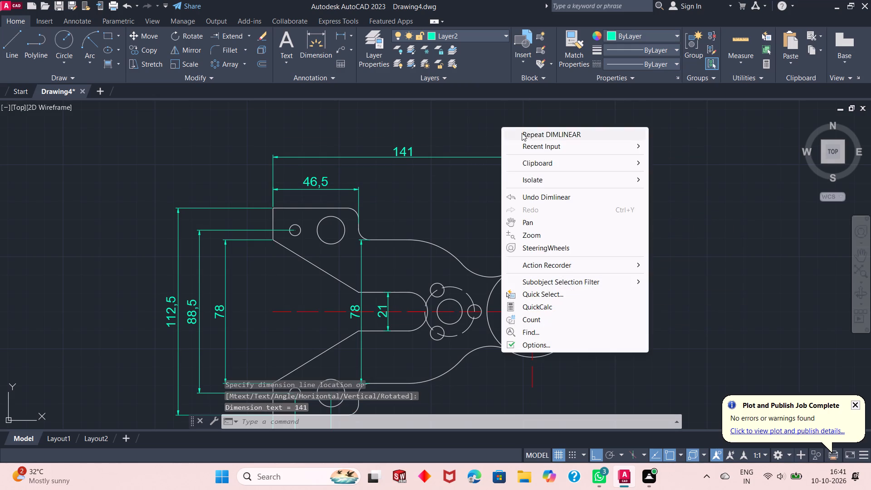
left_click(522, 133)
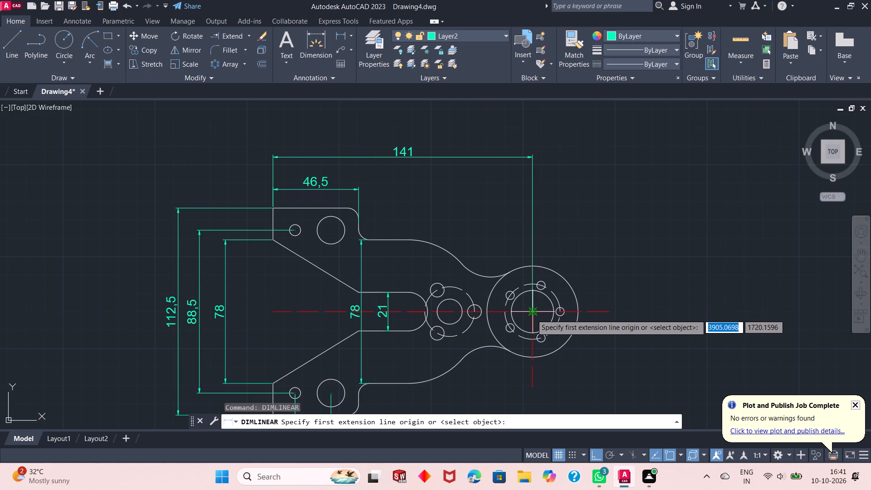
left_click(532, 314)
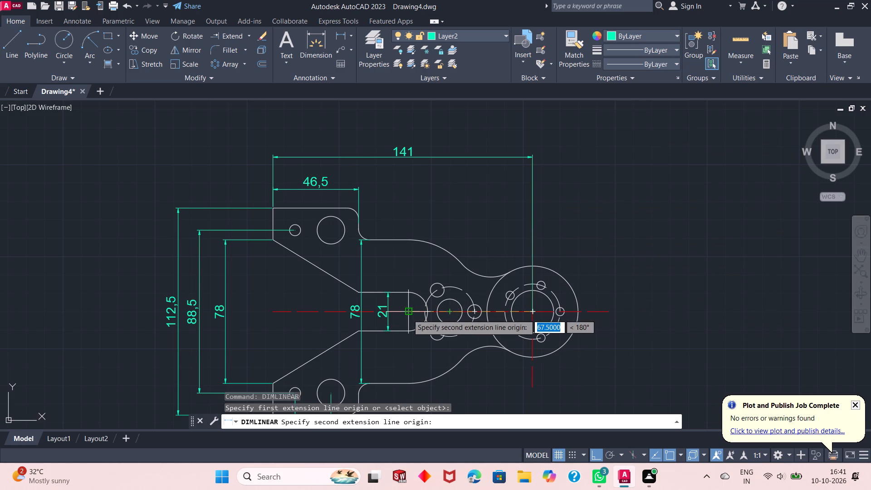
left_click(408, 314)
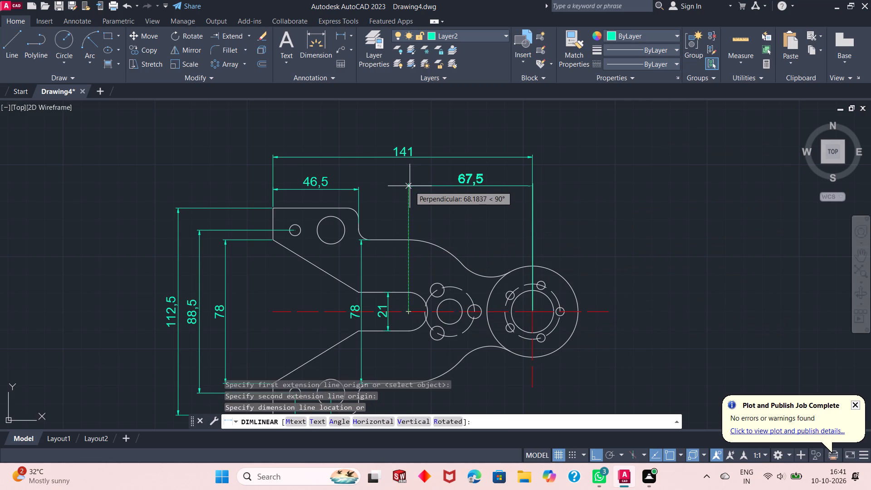
left_click(408, 189)
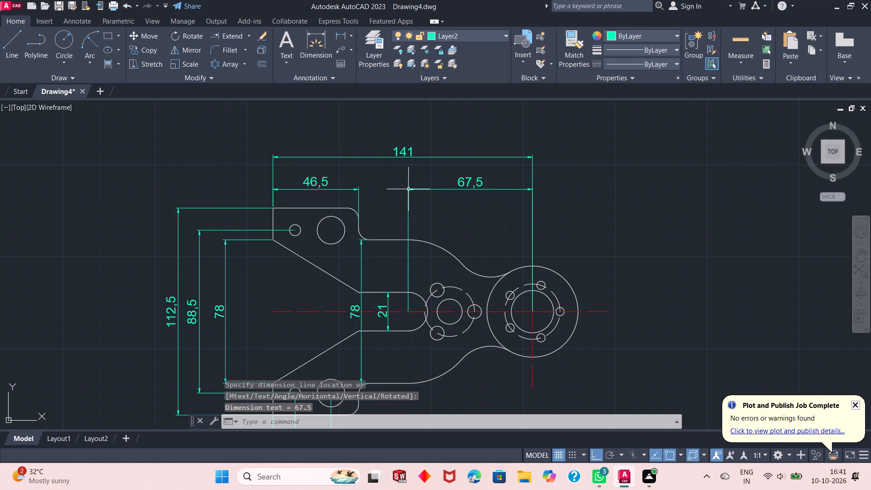
Add a horizontal linear dimension from the slot end arc's centre to the three-hole pattern's centre, placed below the plate-to-slot dimension.
scroll(459, 166, "down", 1)
scroll(459, 275, "up", 1)
right_click(465, 154)
left_click(490, 160)
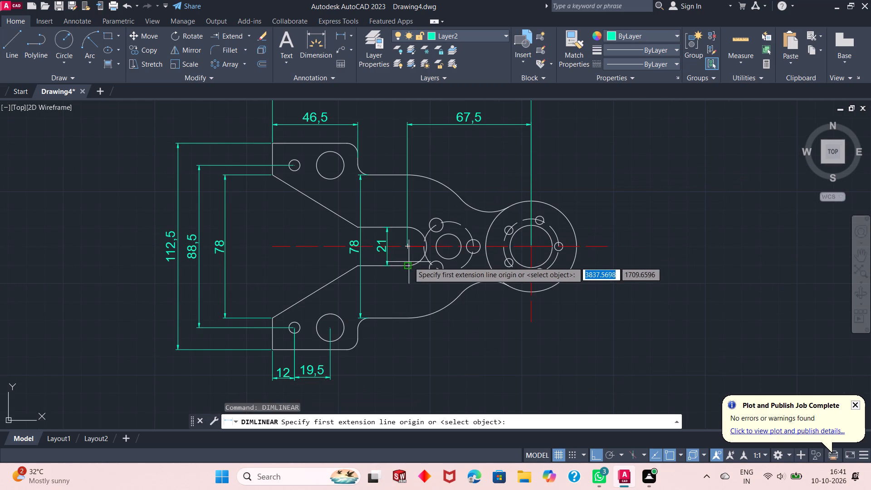
left_click(408, 245)
left_click(450, 245)
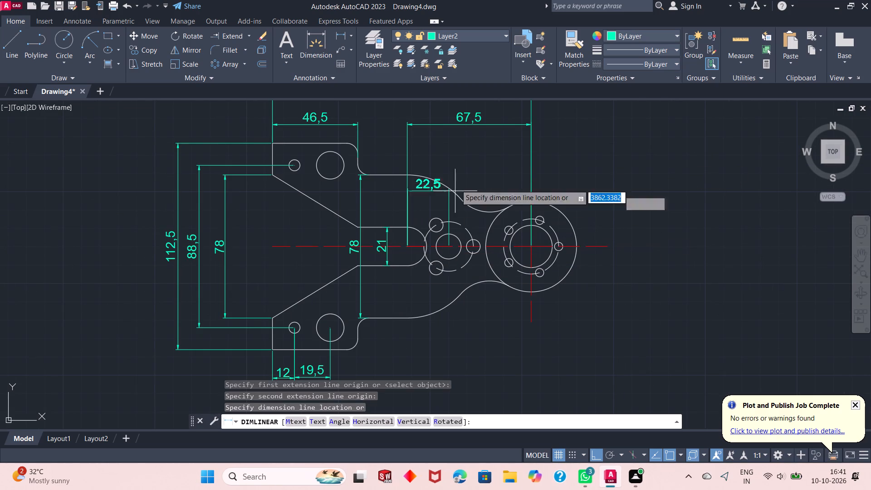
left_click(465, 150)
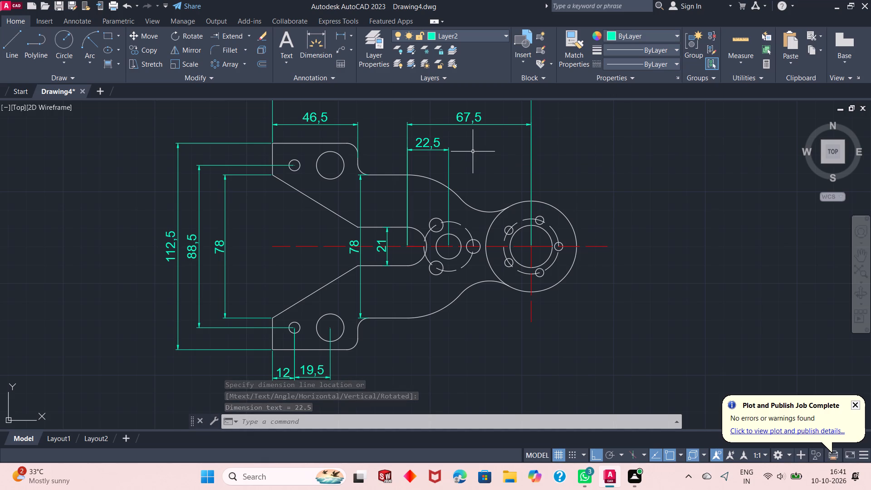
Add a radius dimension to the concave fillet between the upper arm and the body, with its text towards the arm's large hole.
scroll(469, 167, "down", 1)
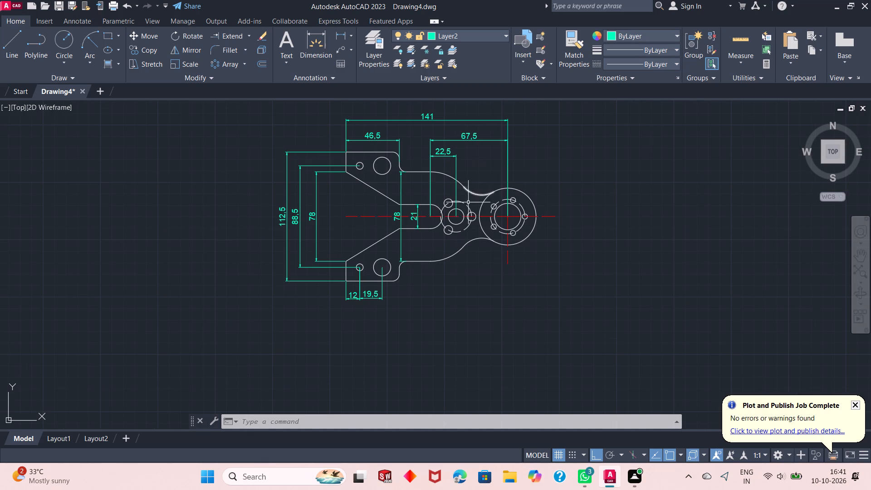
scroll(457, 233, "up", 1)
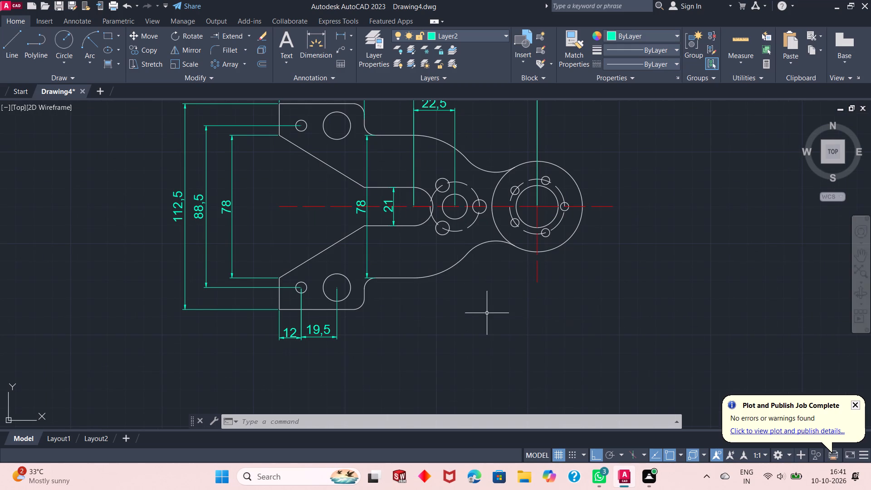
scroll(520, 282, "down", 1)
scroll(480, 214, "up", 1)
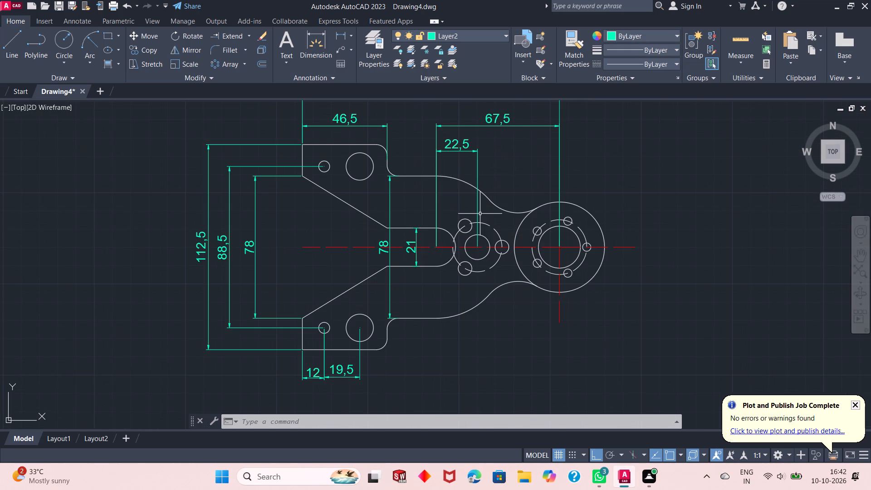
left_click(353, 33)
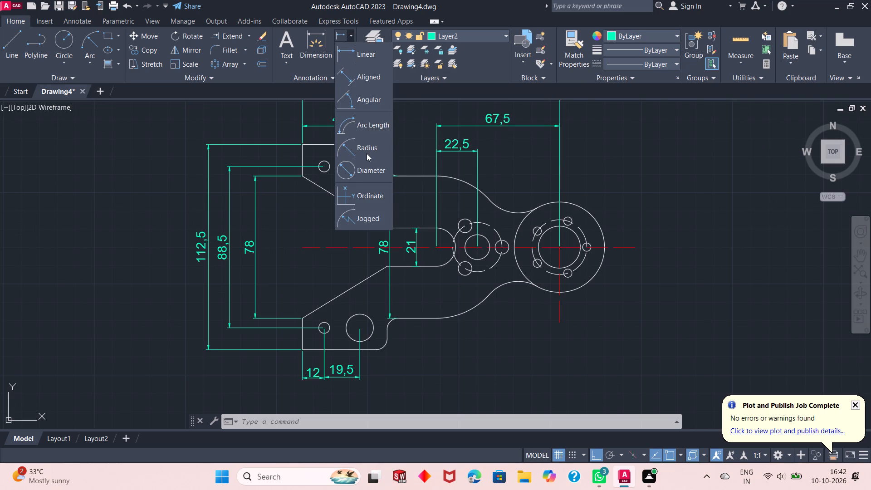
left_click(367, 153)
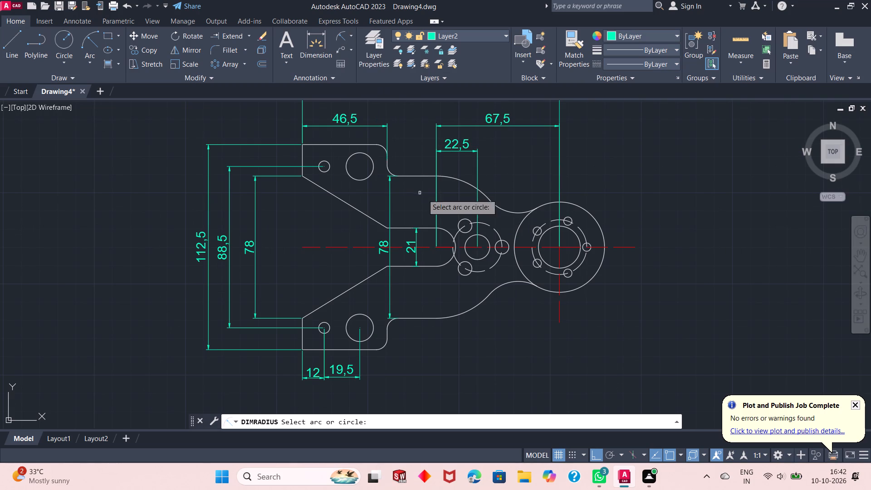
scroll(400, 160, "up", 1)
left_click(382, 179)
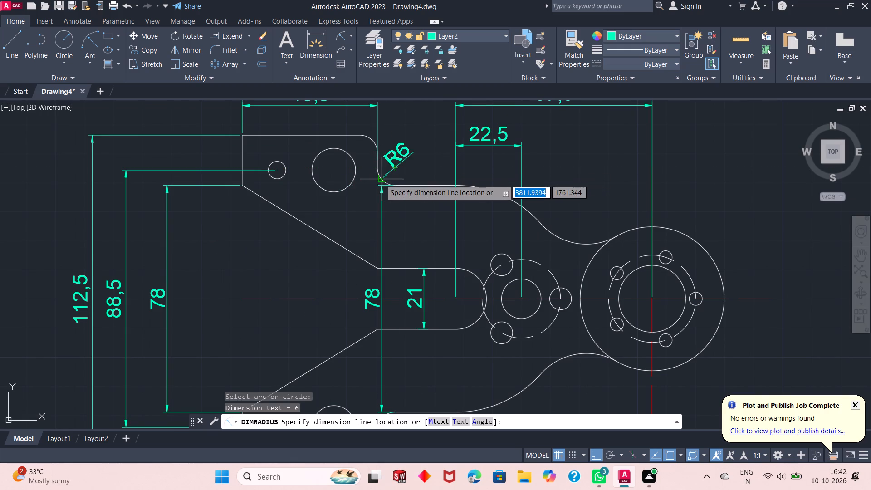
scroll(381, 180, "up", 3)
left_click(377, 169)
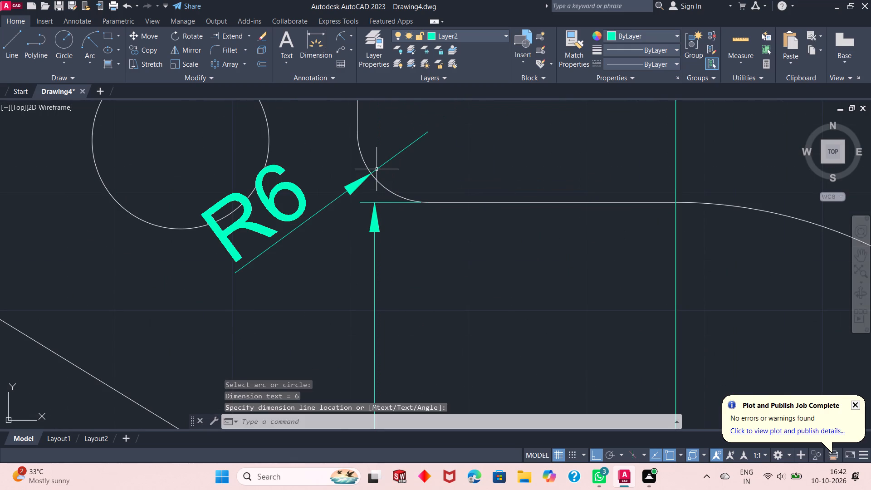
Add a radius dimension to the lower arm's rounded outer corner, placed diagonally outside the part below the arm.
scroll(377, 169, "down", 5)
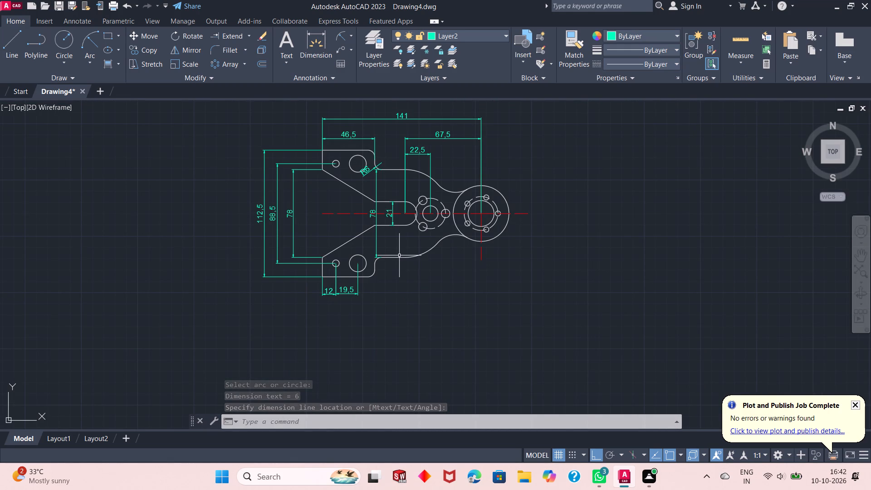
right_click(404, 274)
left_click(447, 54)
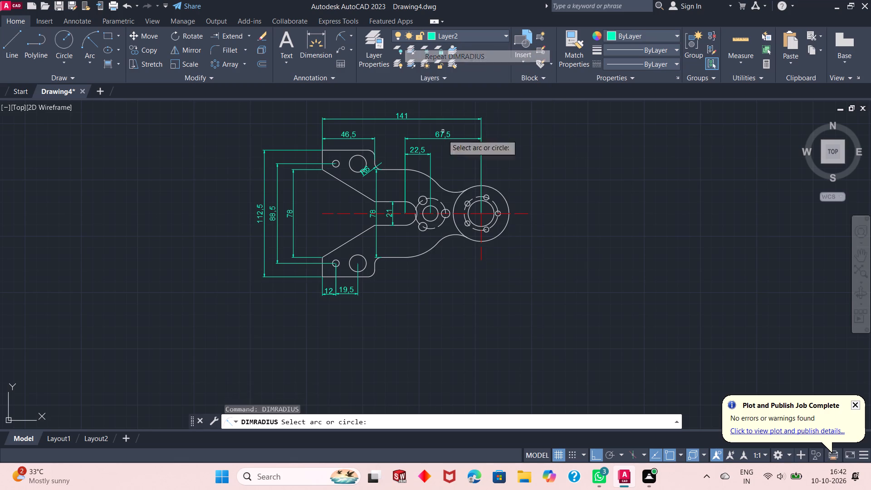
scroll(380, 294, "down", 4)
scroll(380, 294, "up", 7)
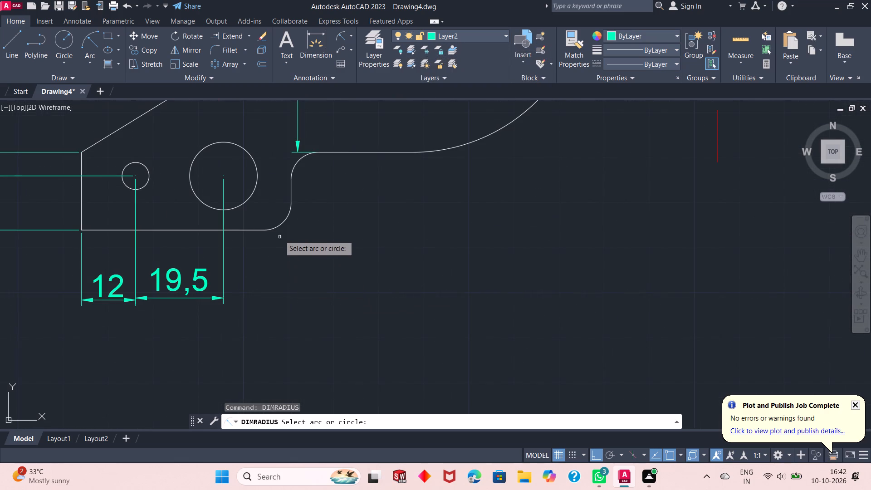
left_click(286, 220)
left_click(333, 274)
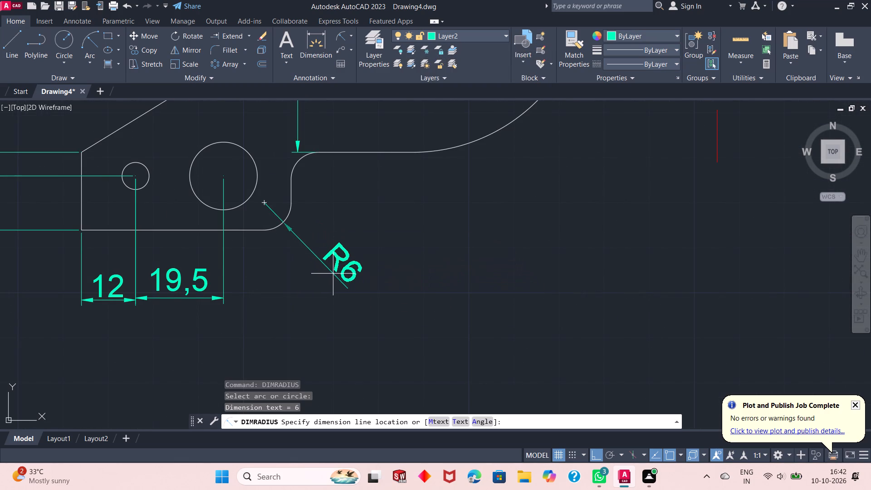
scroll(333, 274, "down", 2)
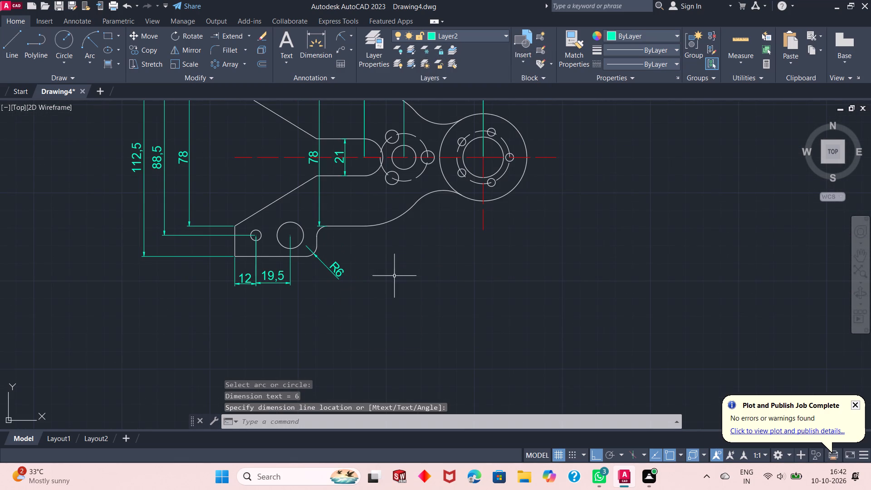
scroll(415, 264, "down", 1)
scroll(329, 245, "up", 1)
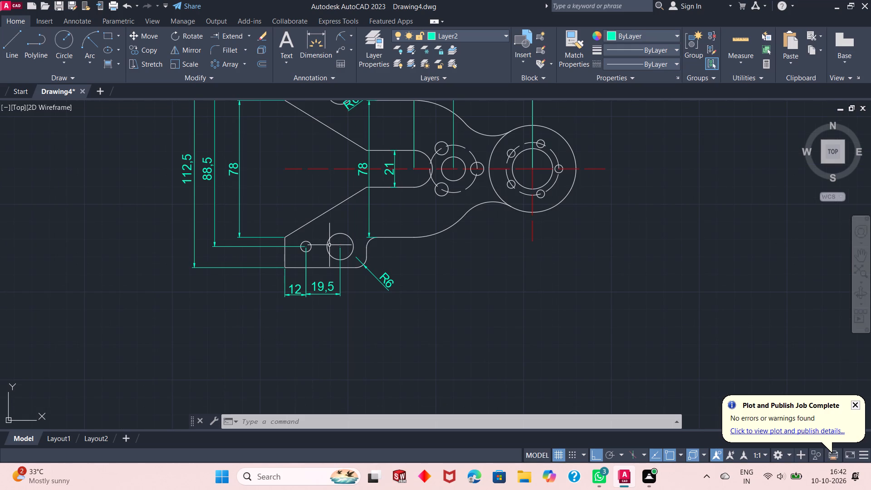
Add a radius dimension to the body's large convex arc on the lower outline, with its text outside the part below the arc.
scroll(326, 266, "down", 1)
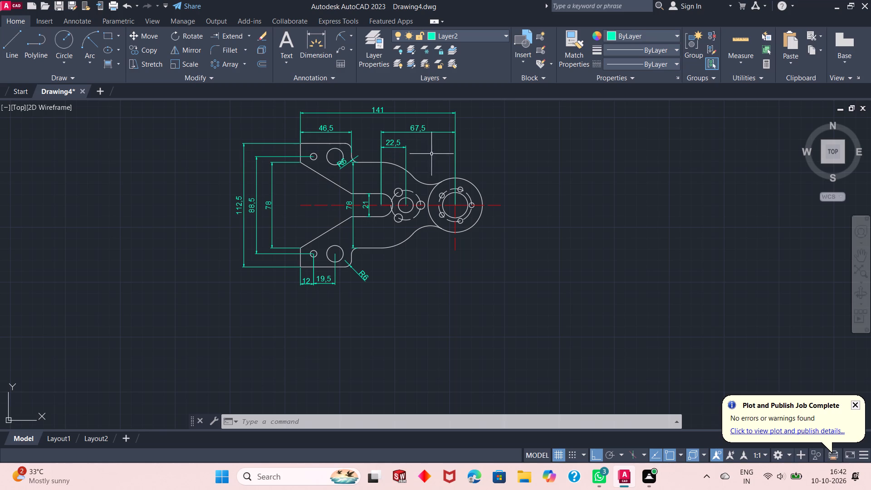
scroll(431, 154, "up", 1)
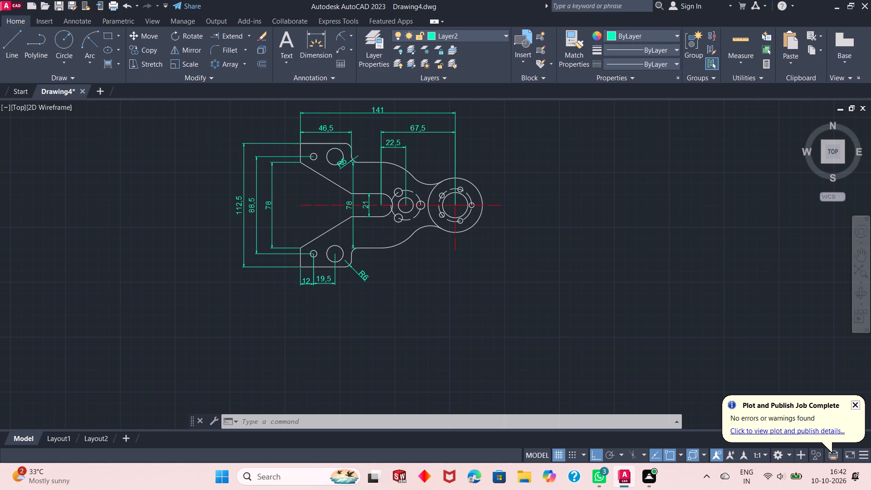
right_click(431, 154)
left_click(455, 160)
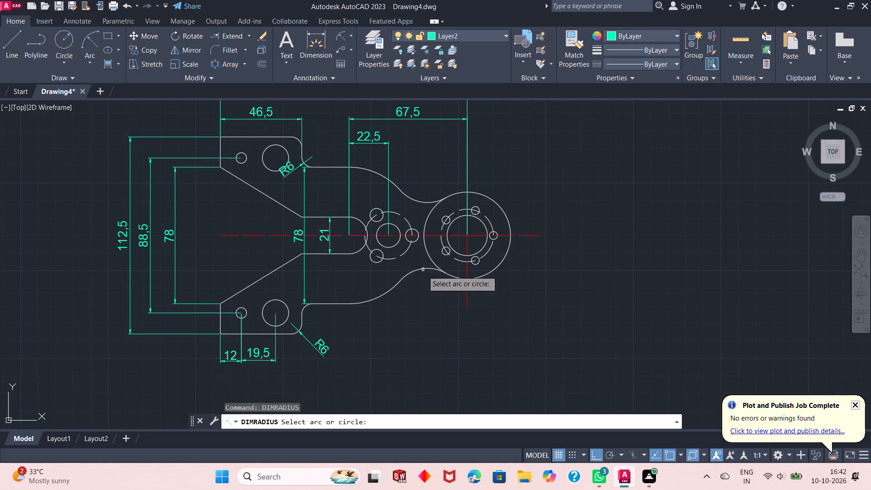
left_click(361, 303)
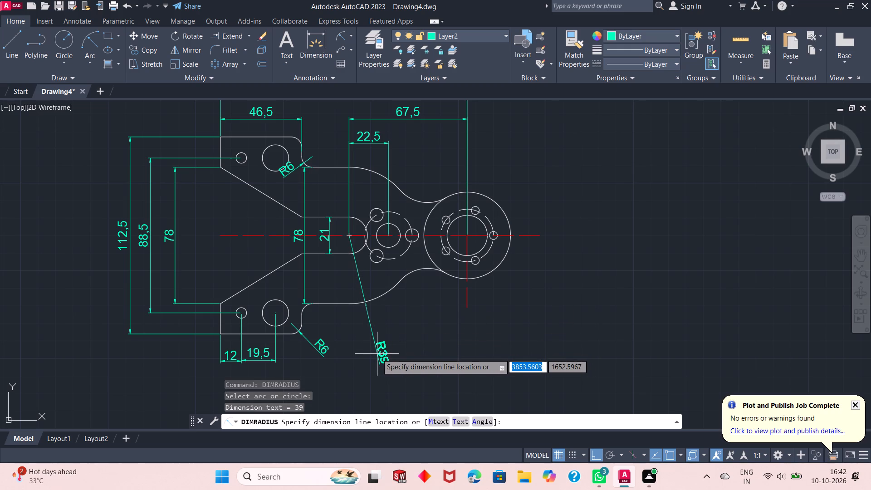
left_click(375, 350)
Add a radius dimension to the lower concave arc joining the body to the five-hole plate, with its text vertically below the arc.
right_click(389, 322)
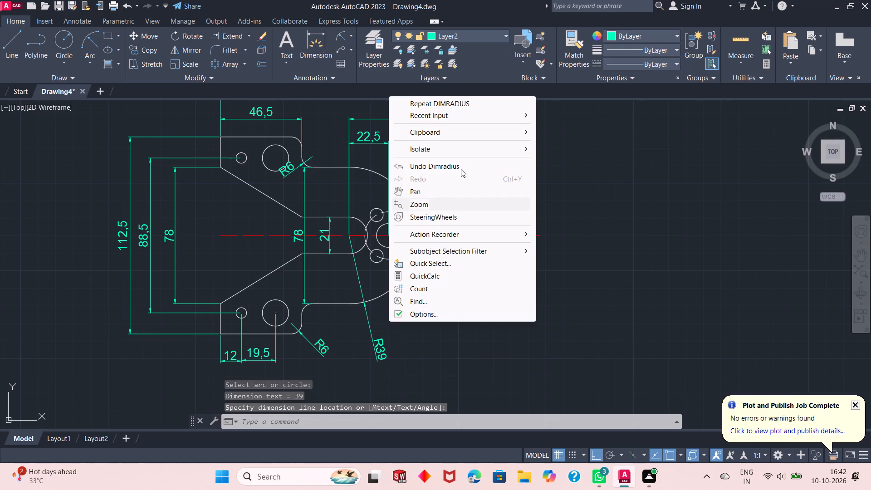
left_click(465, 106)
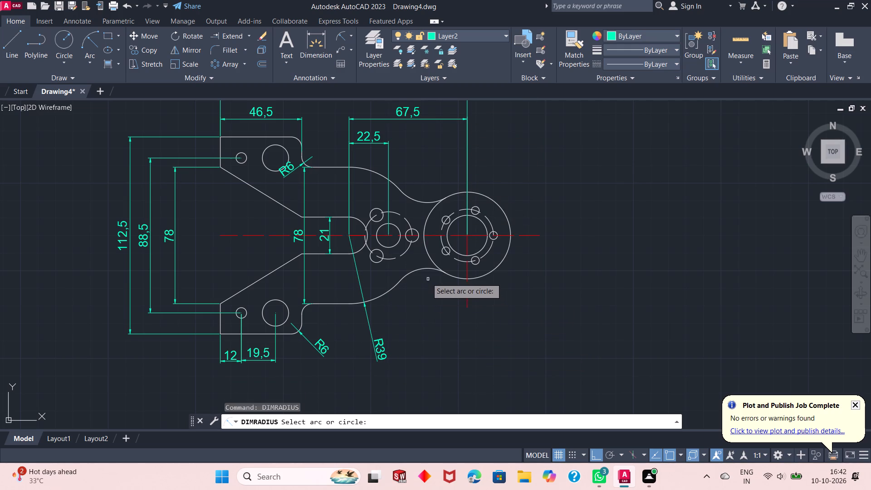
left_click(423, 268)
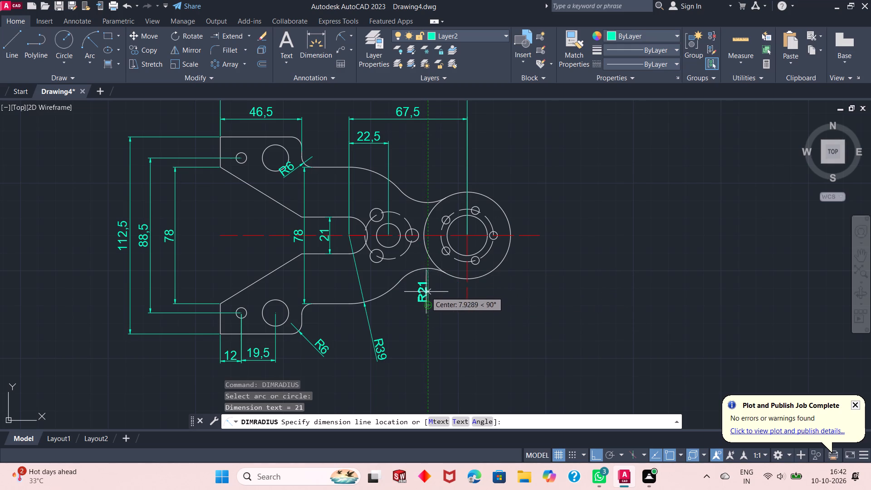
left_click(425, 294)
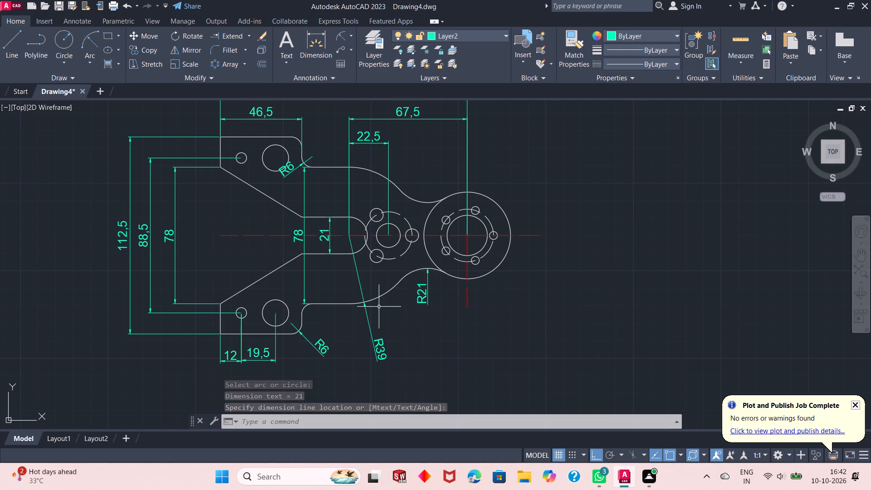
Add a radius dimension to the slot's rounded end, with its text diagonally above the slot inside the body.
right_click(528, 150)
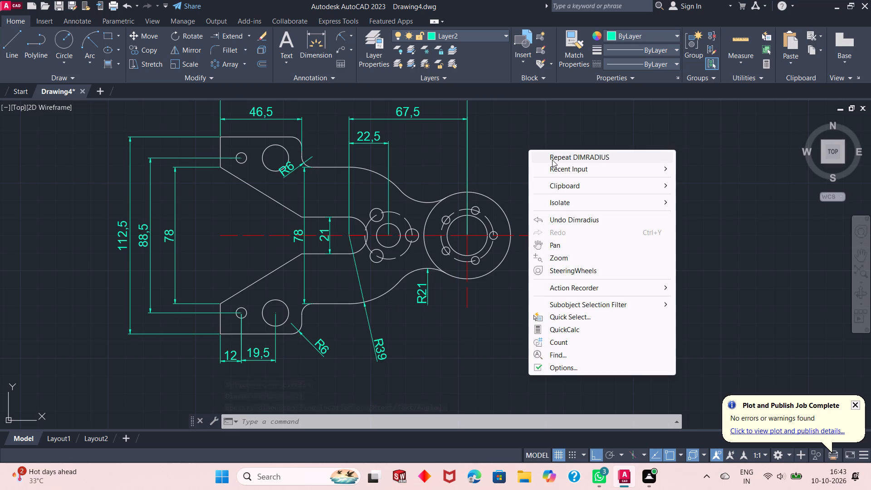
left_click(552, 160)
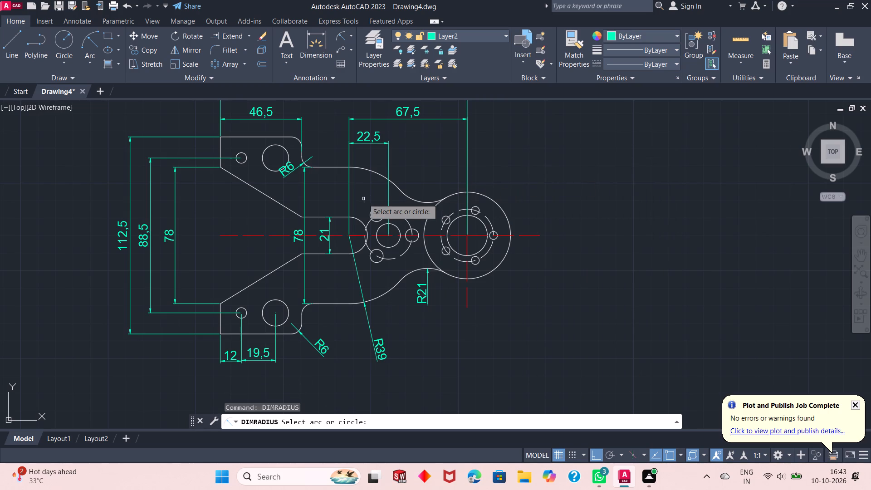
scroll(362, 199, "up", 2)
left_click(338, 245)
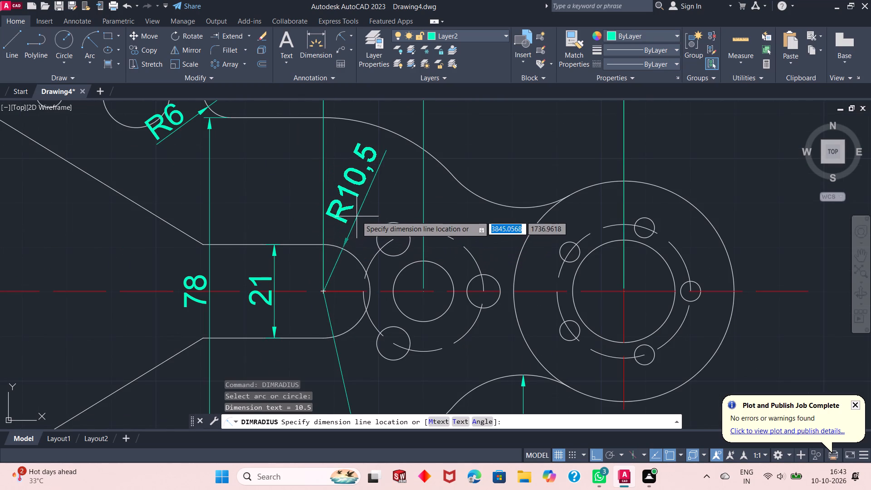
left_click(377, 205)
scroll(377, 200, "down", 3)
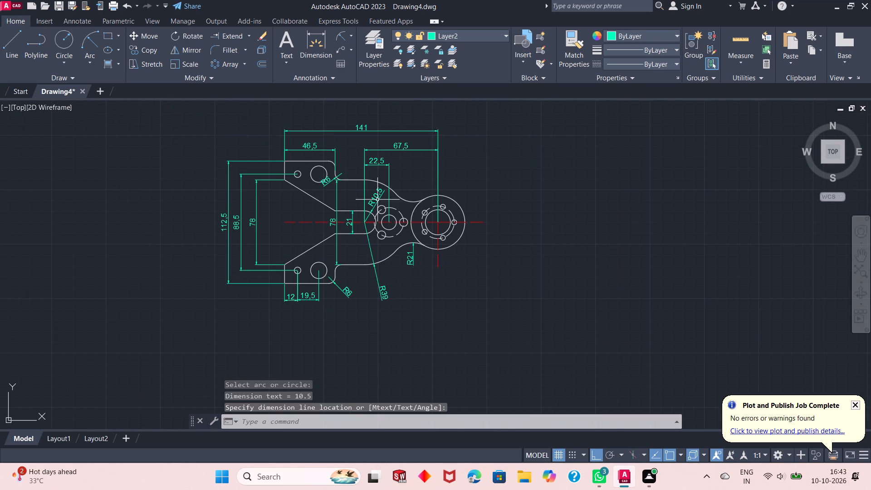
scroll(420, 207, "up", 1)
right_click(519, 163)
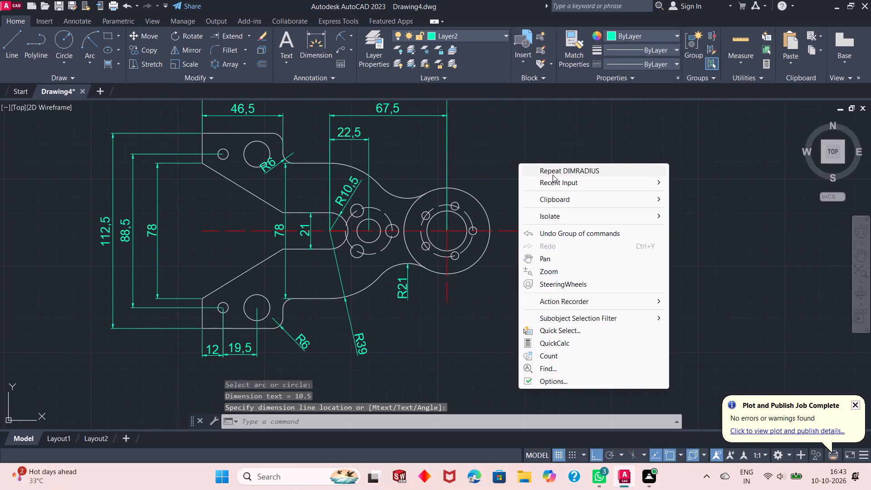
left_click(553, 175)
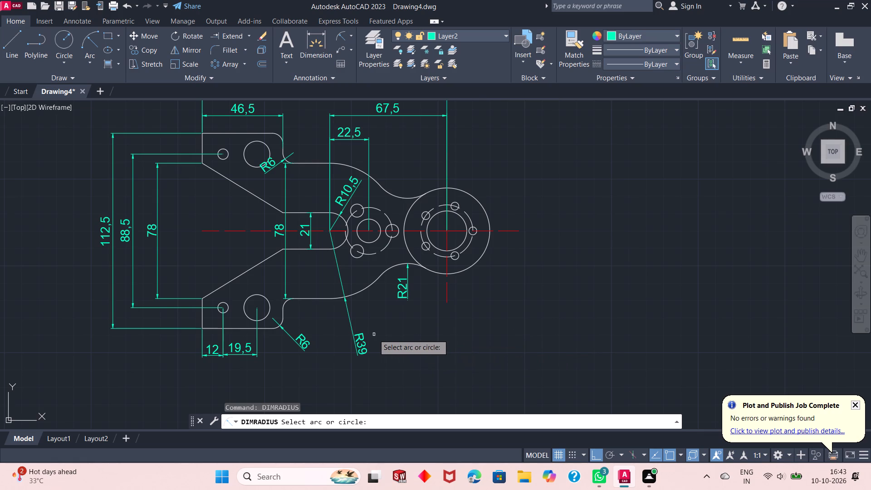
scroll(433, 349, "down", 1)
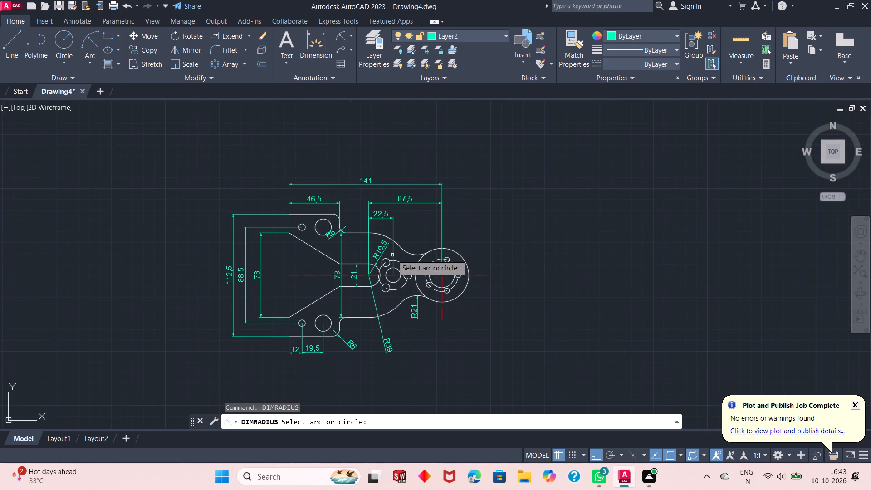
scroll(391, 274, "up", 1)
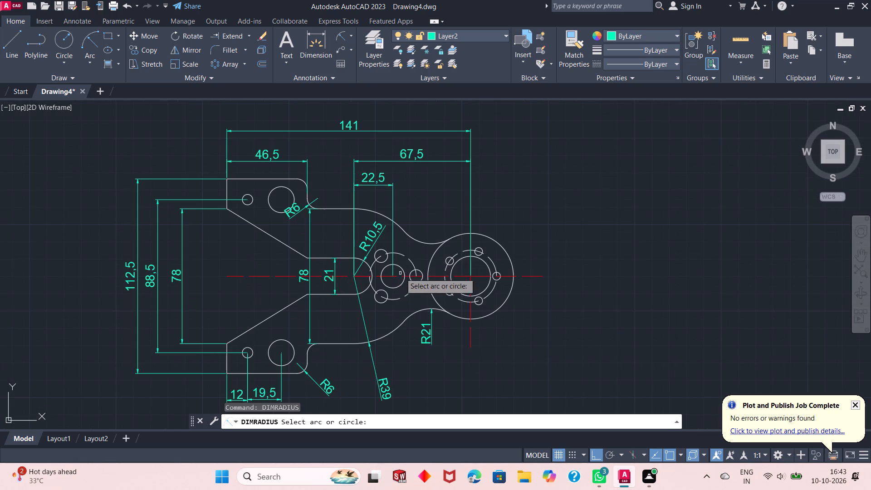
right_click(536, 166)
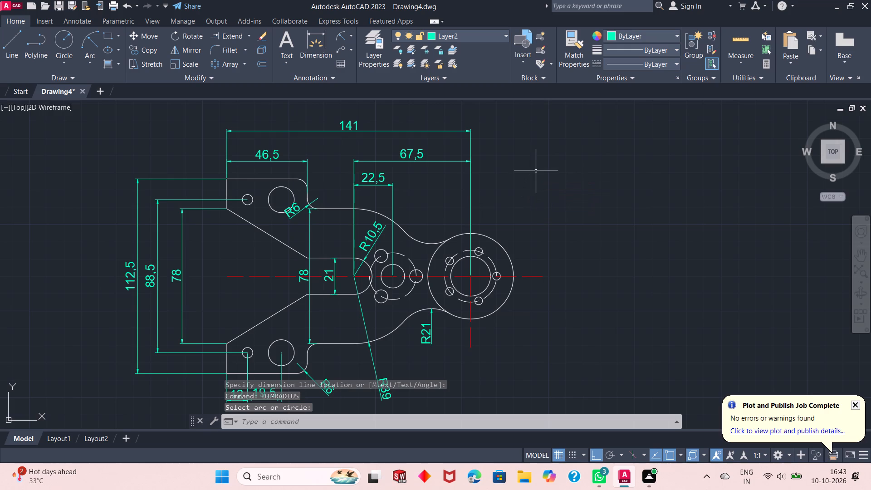
Add a diameter dimension to the five-hole plate's outer circle, with its text outside the part at the plate's lower right.
left_click(350, 36)
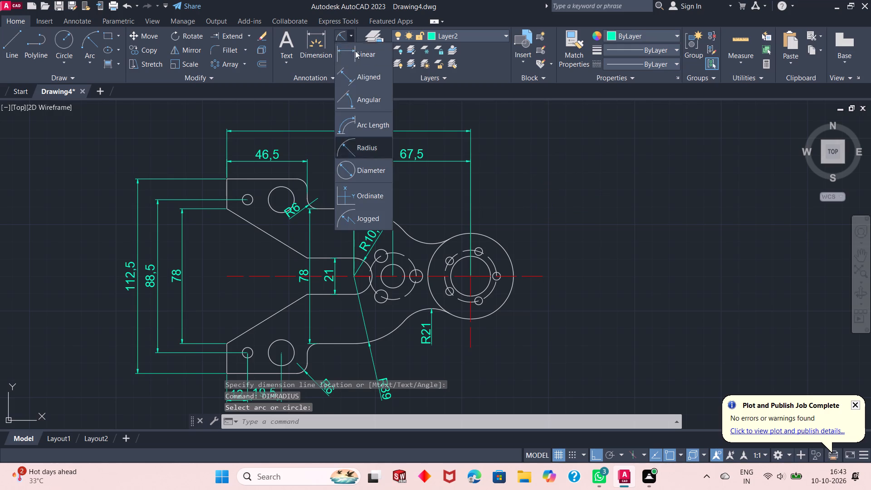
left_click(367, 167)
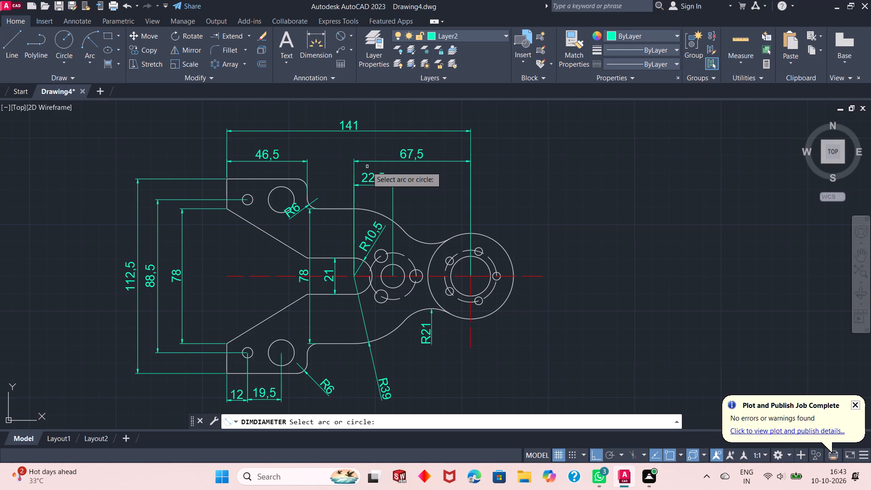
left_click(500, 245)
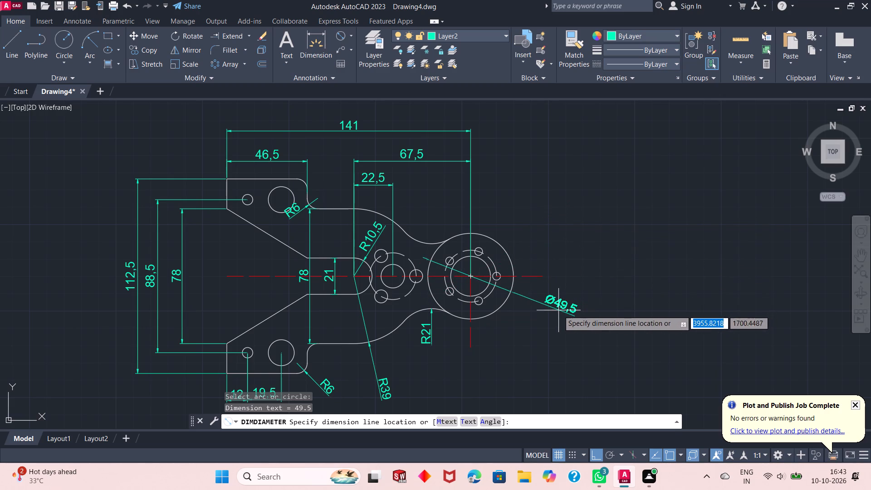
left_click(558, 310)
Add a diameter dimension to the five-hole plate's dashed pitch circle, with its text outside the part at the plate's upper right.
right_click(568, 209)
left_click(591, 218)
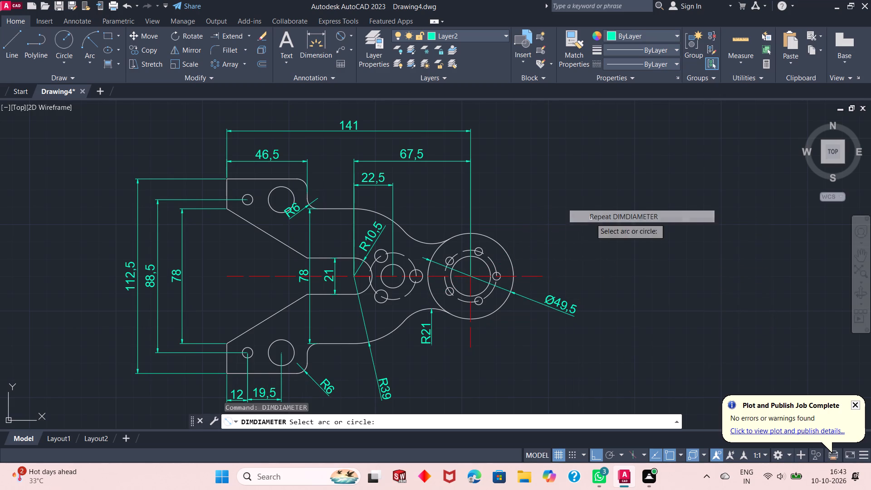
left_click(491, 259)
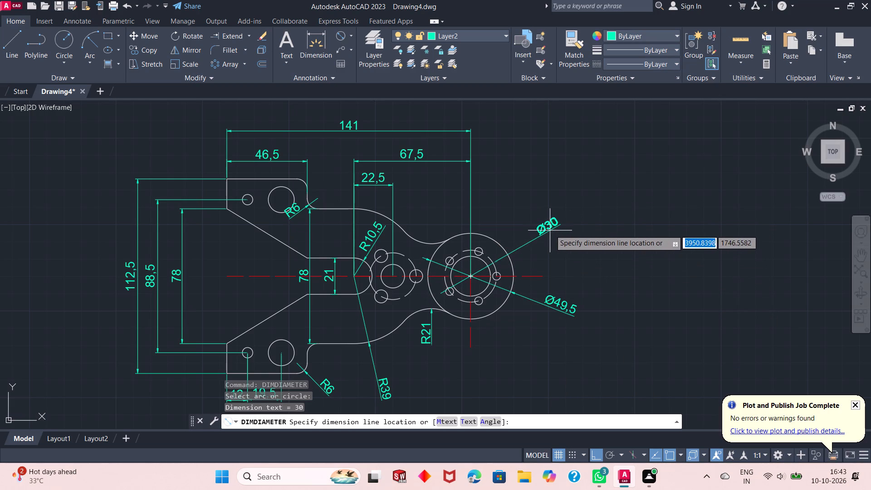
left_click(550, 230)
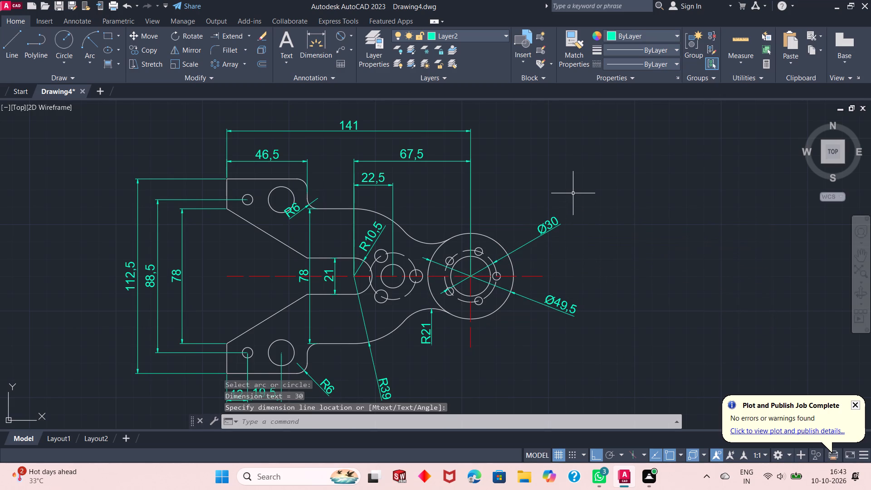
Add a diameter dimension to the three-hole pattern's dashed pitch circle, with its text diagonally above the body's upper outline.
right_click(573, 192)
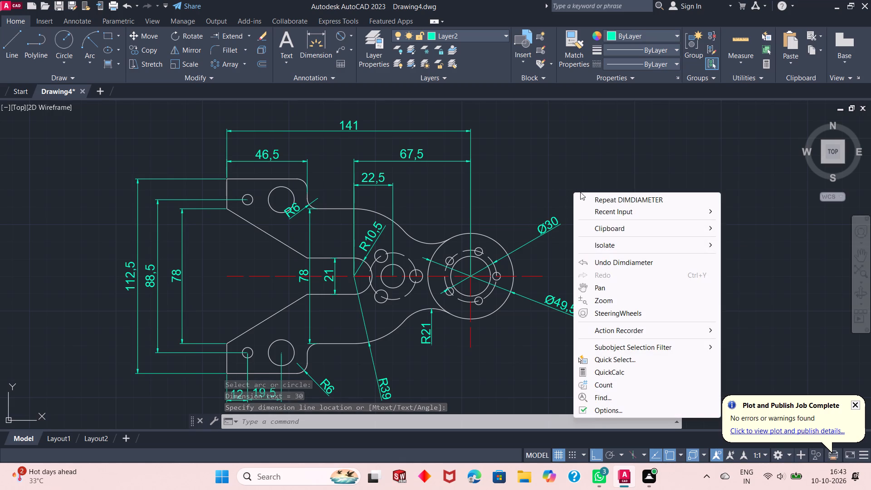
left_click(587, 198)
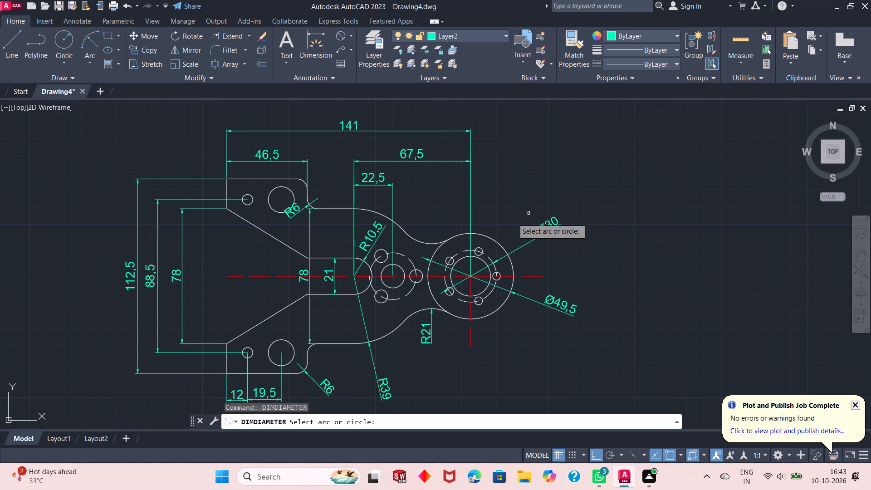
scroll(364, 272, "up", 2)
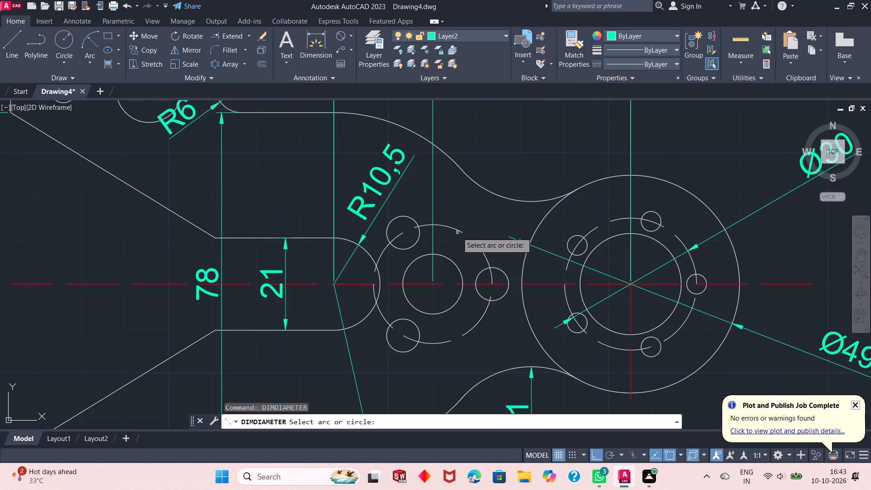
left_click(463, 232)
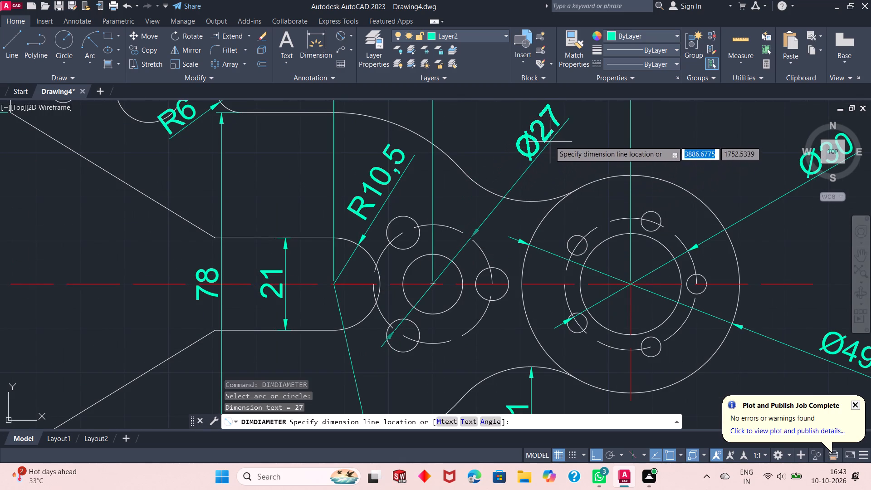
left_click(550, 132)
Add a diameter dimension to the three-hole pattern's central hole, with its text below the body between the two lower arc radius dimensions.
right_click(463, 138)
left_click(484, 145)
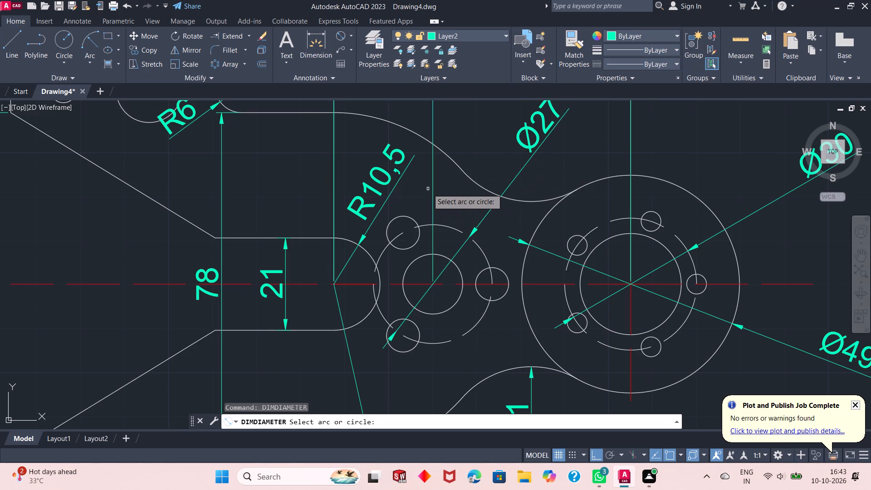
scroll(428, 189, "down", 2)
scroll(453, 293, "up", 2)
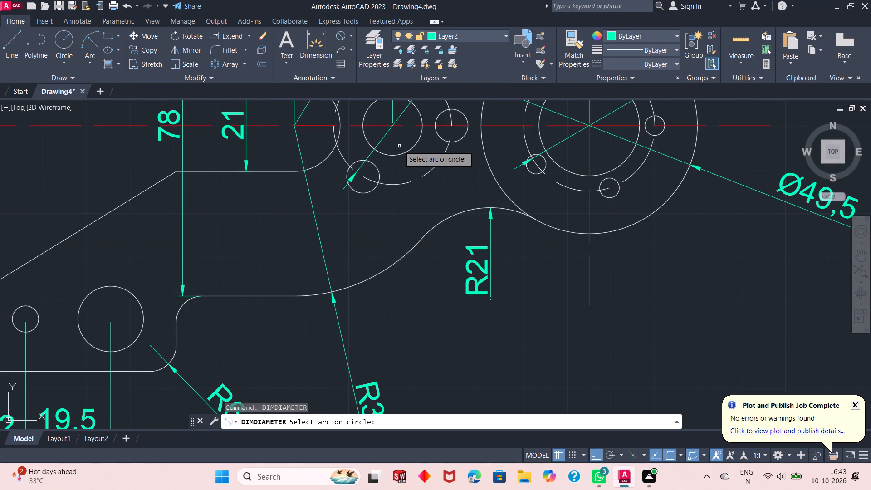
left_click(399, 154)
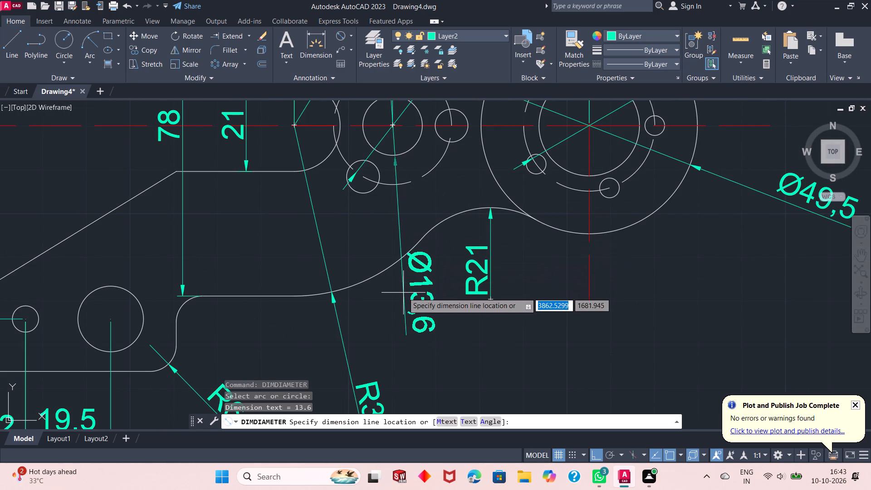
left_click(403, 301)
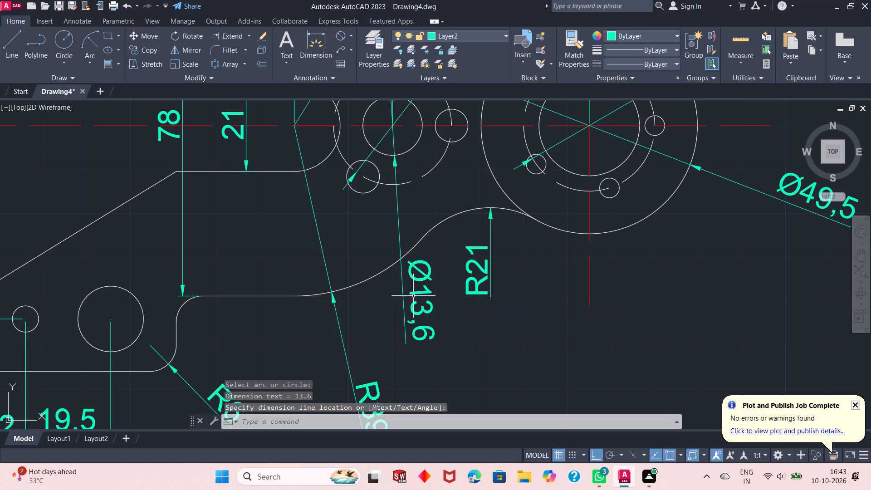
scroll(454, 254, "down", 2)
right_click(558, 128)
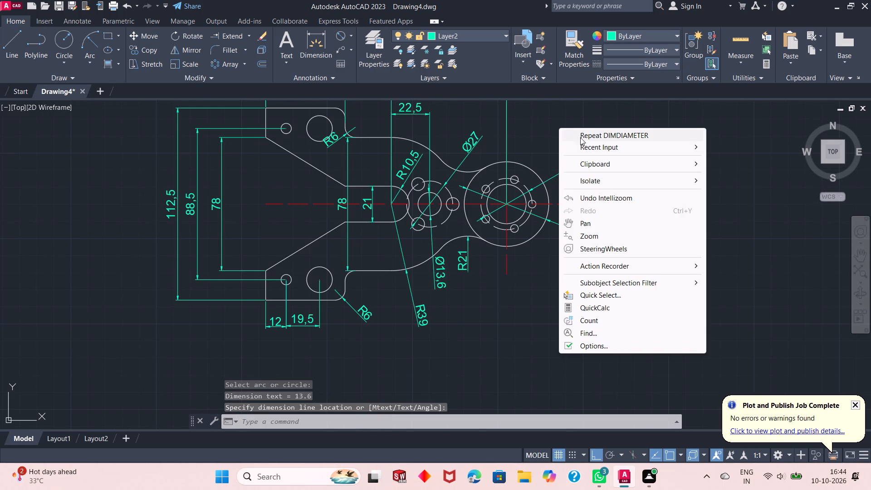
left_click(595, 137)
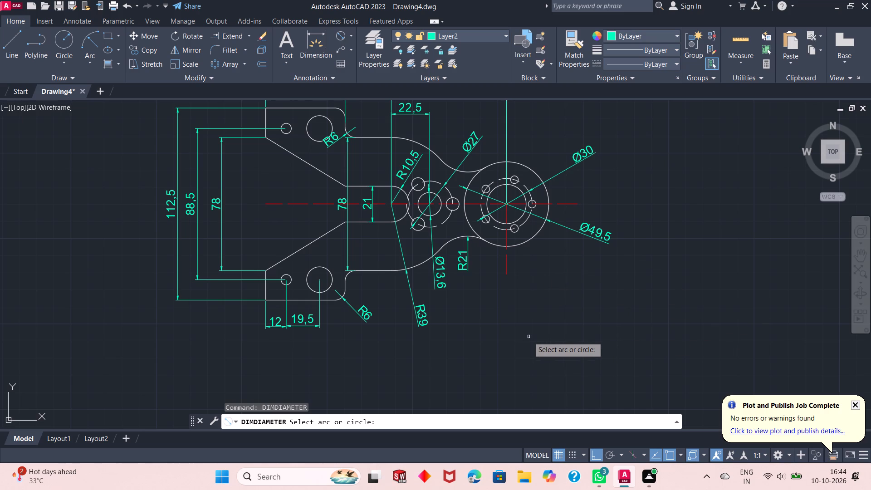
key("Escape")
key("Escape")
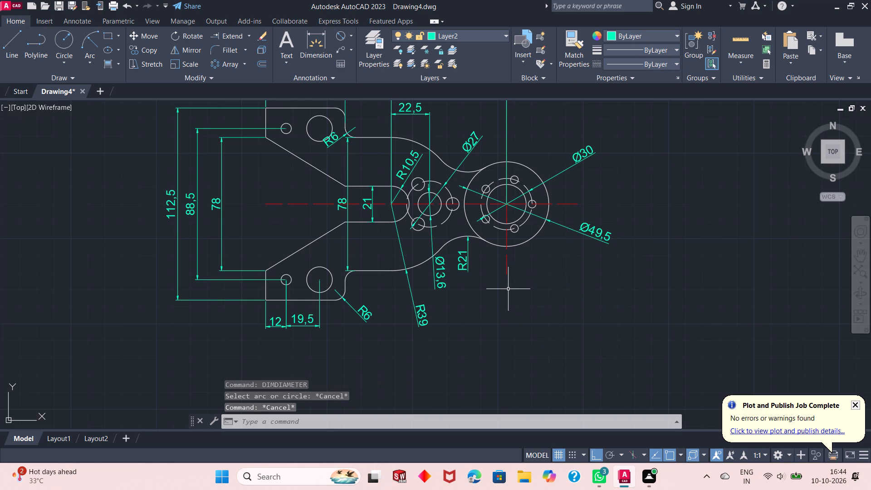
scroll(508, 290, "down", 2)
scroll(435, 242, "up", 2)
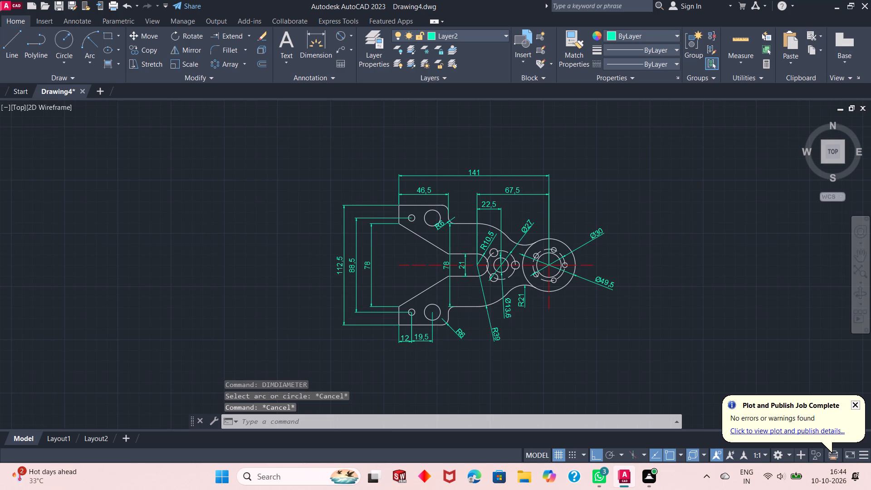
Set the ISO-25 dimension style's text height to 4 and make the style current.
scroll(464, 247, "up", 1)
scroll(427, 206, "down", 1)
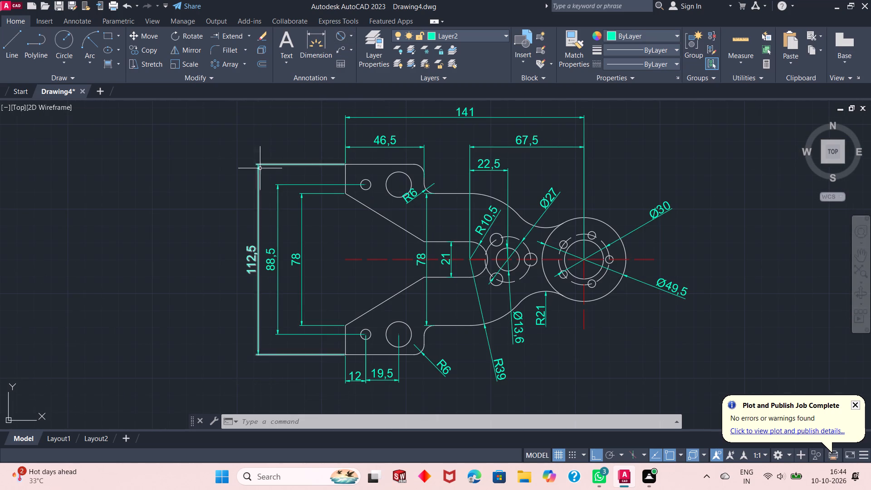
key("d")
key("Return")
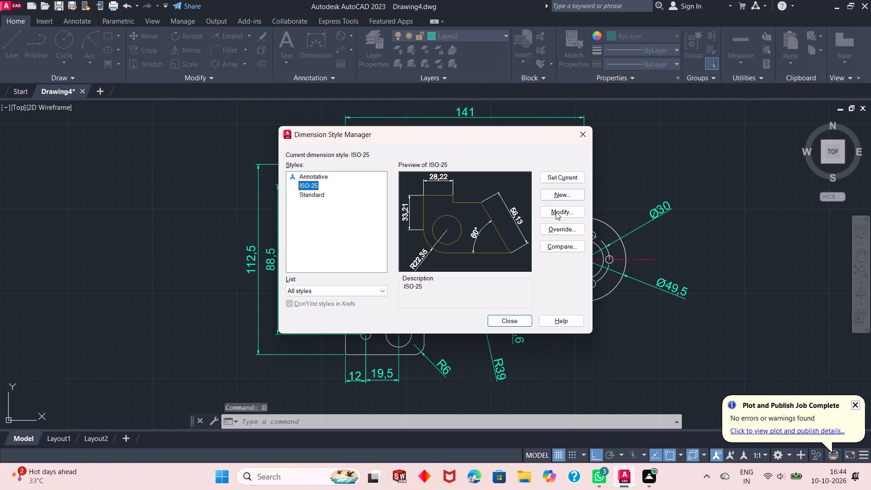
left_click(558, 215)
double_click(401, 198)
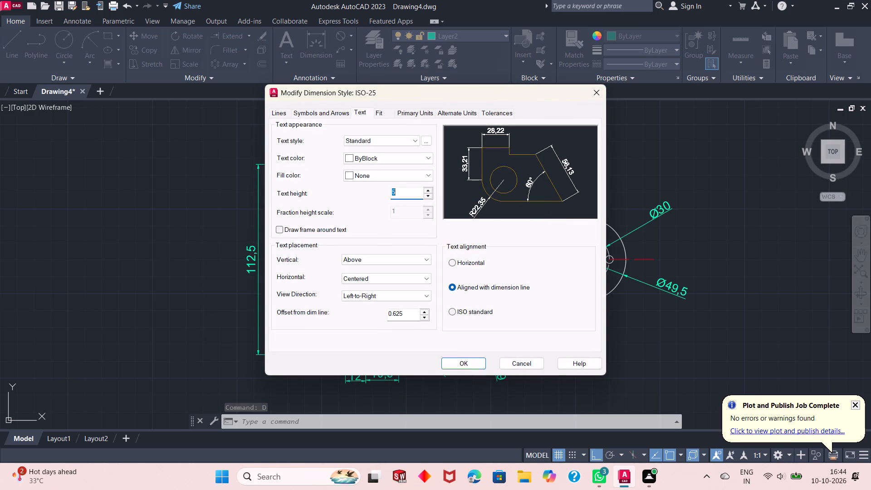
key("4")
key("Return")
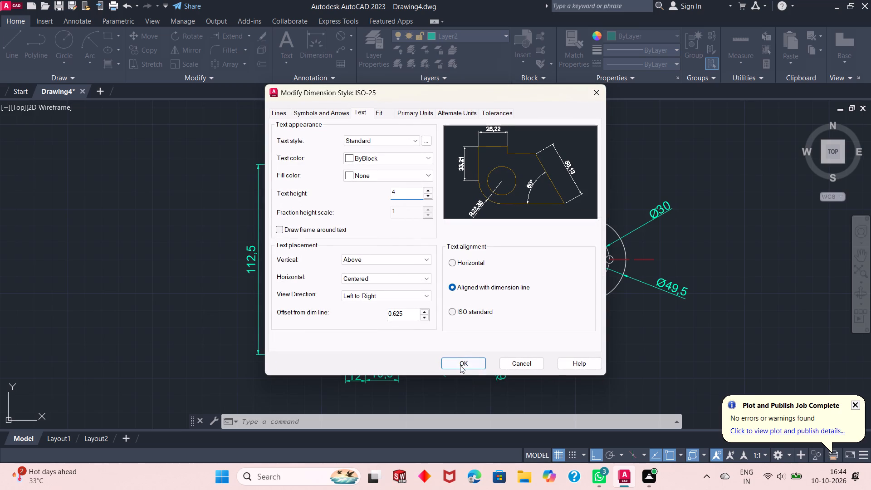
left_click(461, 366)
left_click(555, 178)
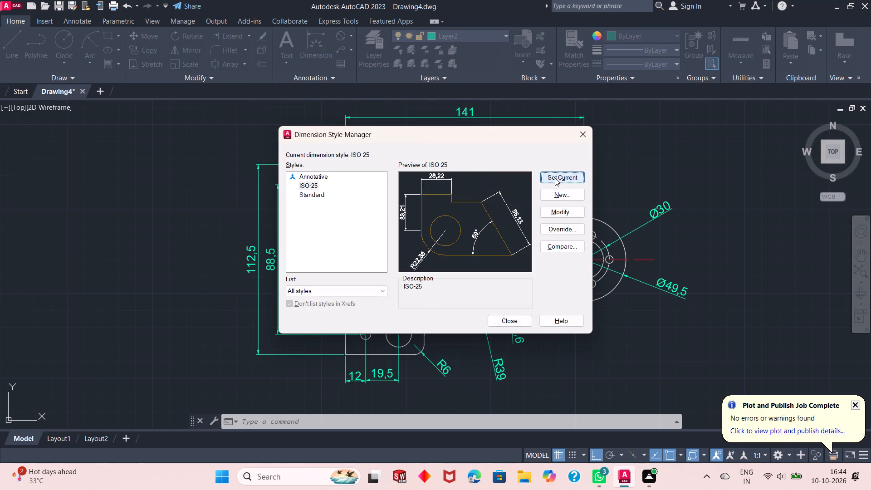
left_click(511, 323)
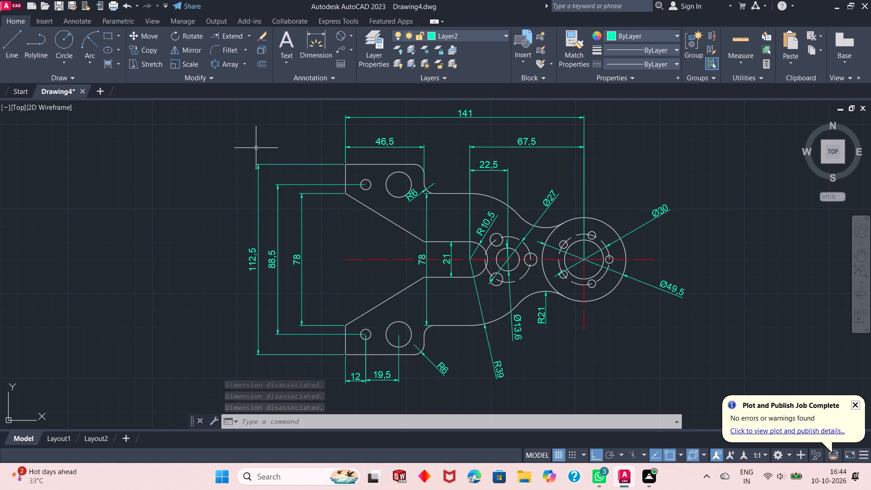
Set the ISO-25 dimension style's text height to 3.5 and make the style current.
key("d")
key("Return")
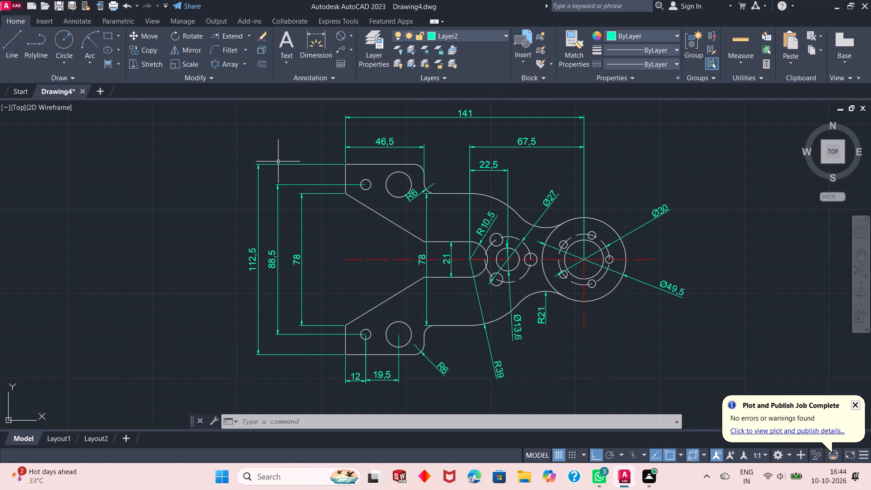
left_click(572, 176)
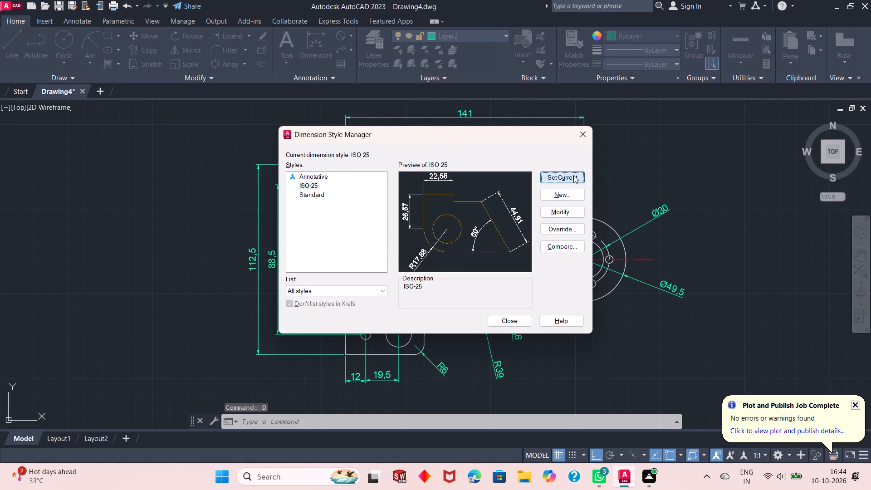
left_click(556, 210)
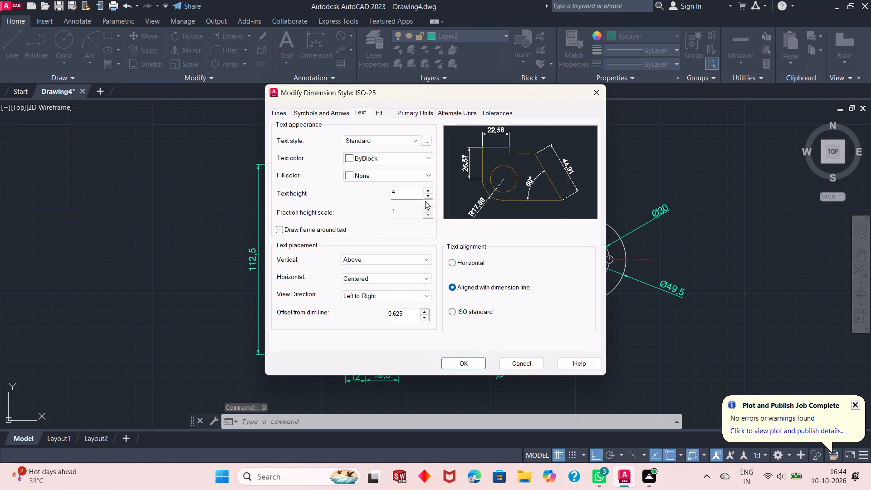
double_click(415, 190)
type("3.5")
key("Return")
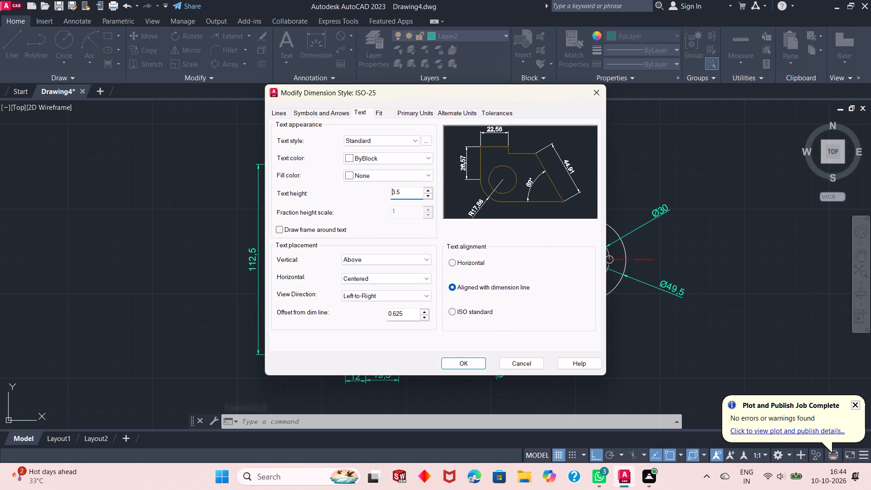
left_click(467, 363)
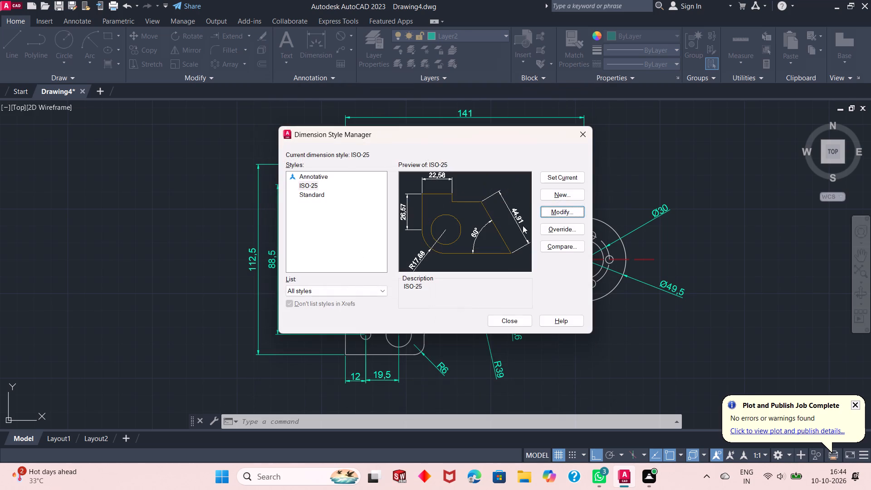
left_click(553, 174)
left_click(506, 321)
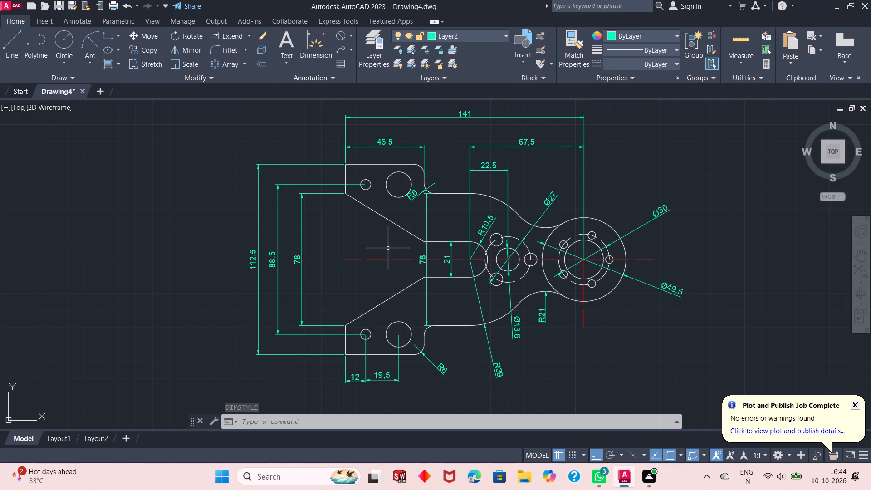
Add a multileader reading 2XR3 to the small hole in the upper fork arm, with its text below in the fork opening.
left_click(338, 49)
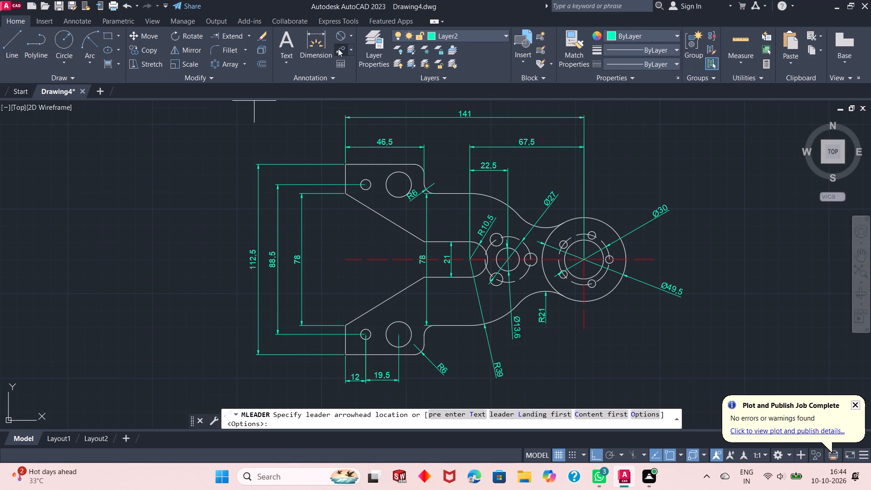
left_click(365, 193)
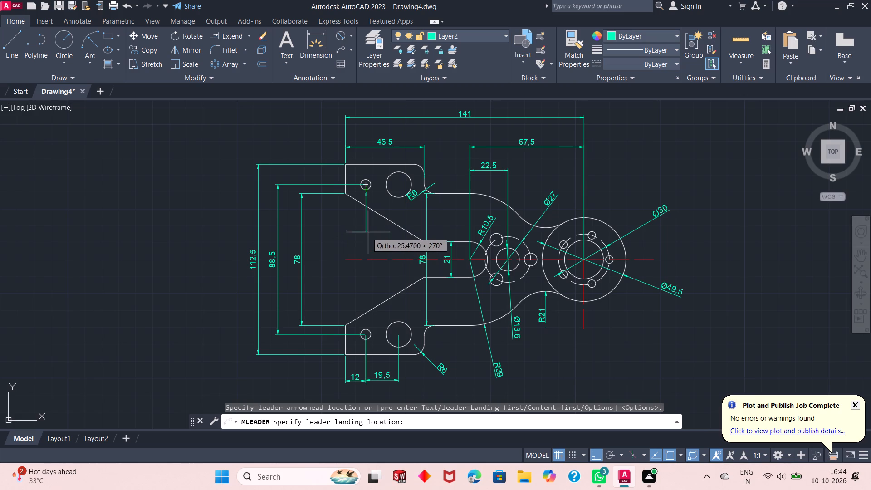
left_click(365, 227)
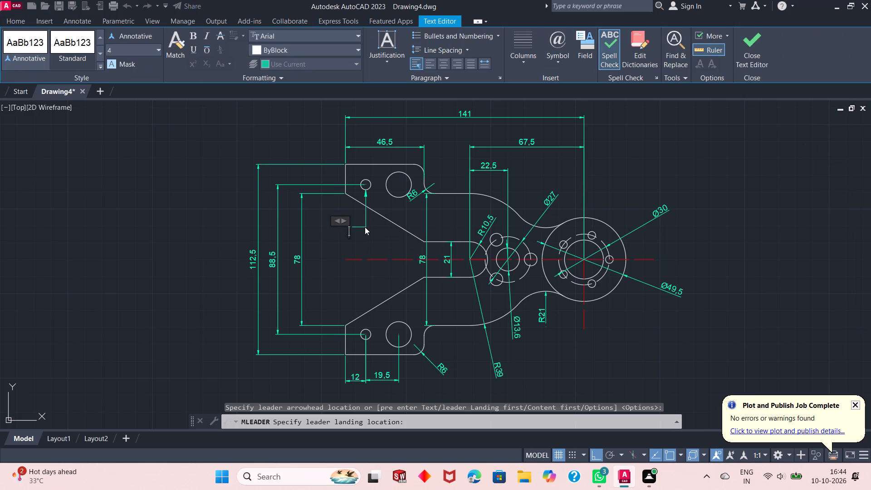
key("2")
key("shift+x")
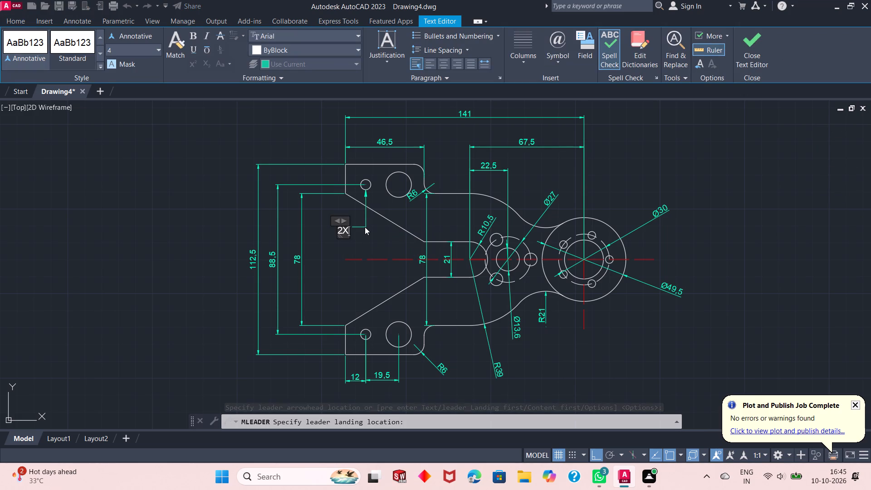
type("R6")
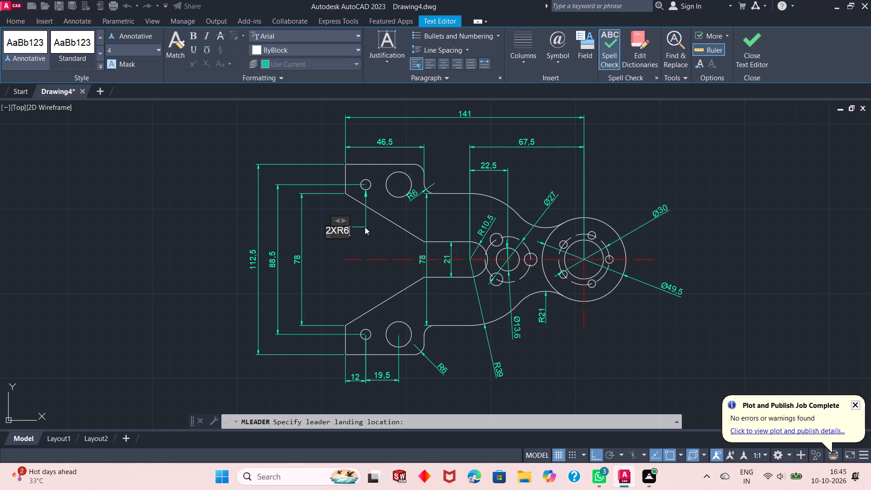
key("BackSpace")
key("3")
left_click(756, 61)
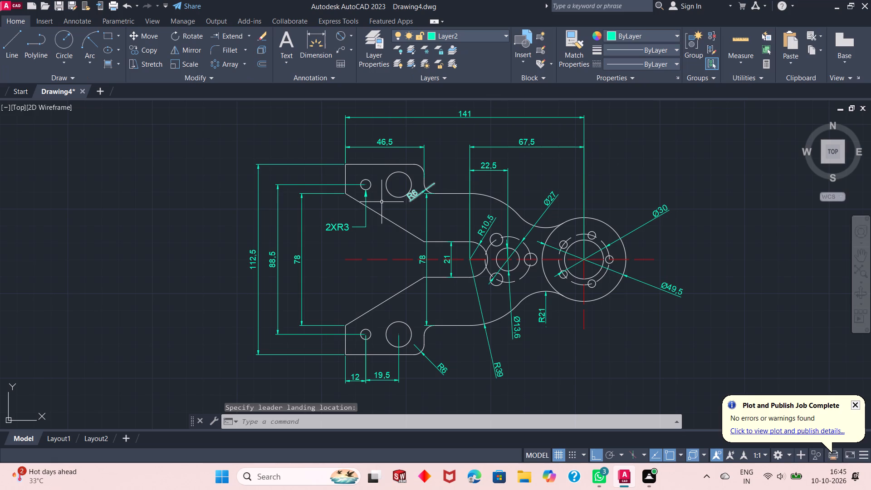
Add an angled multileader reading 2XR7.5 to the large hole in the lower fork arm, with Ortho off and its text above the hole.
right_click(233, 133)
left_click(275, 142)
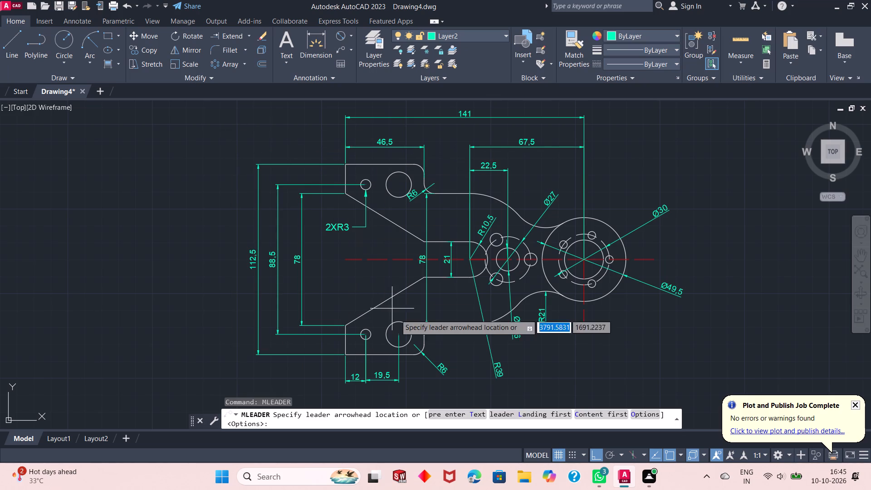
scroll(417, 353, "up", 1)
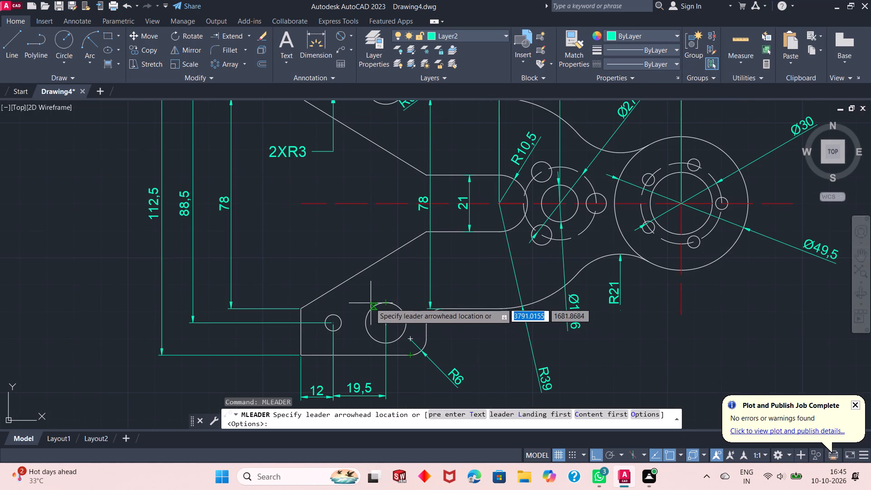
left_click(368, 308)
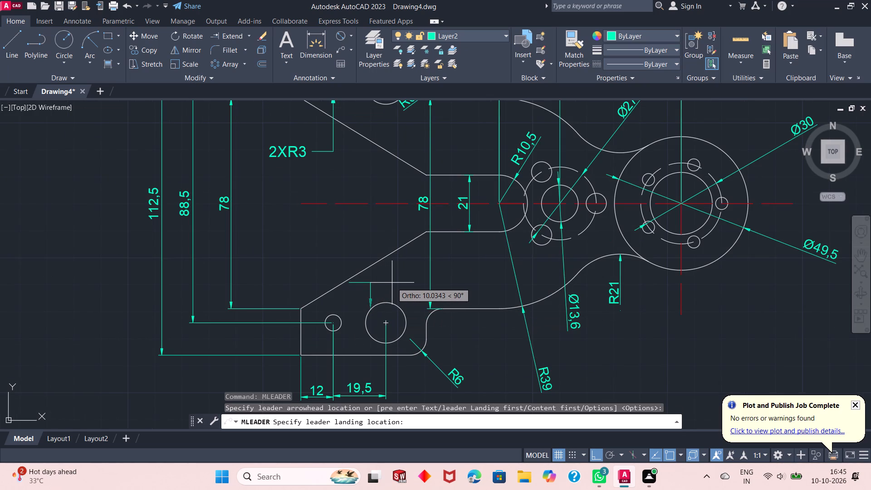
key("F7")
key("F8")
key("F7")
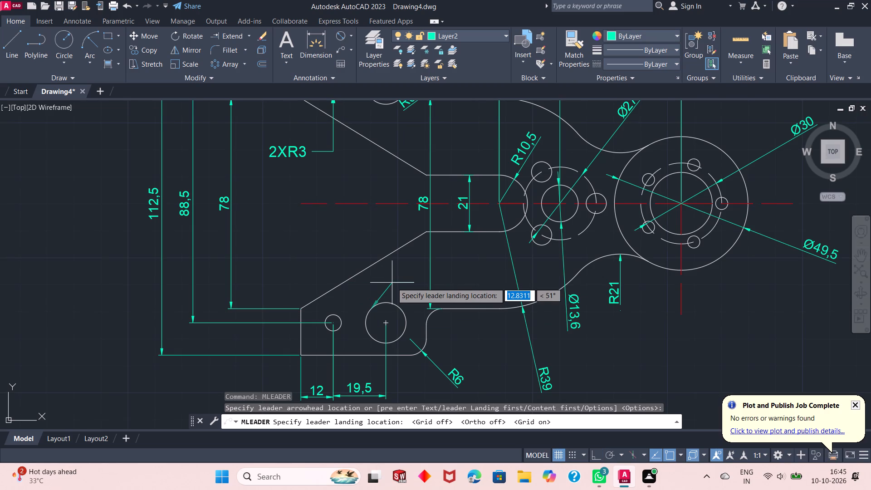
left_click(392, 283)
left_click(401, 273)
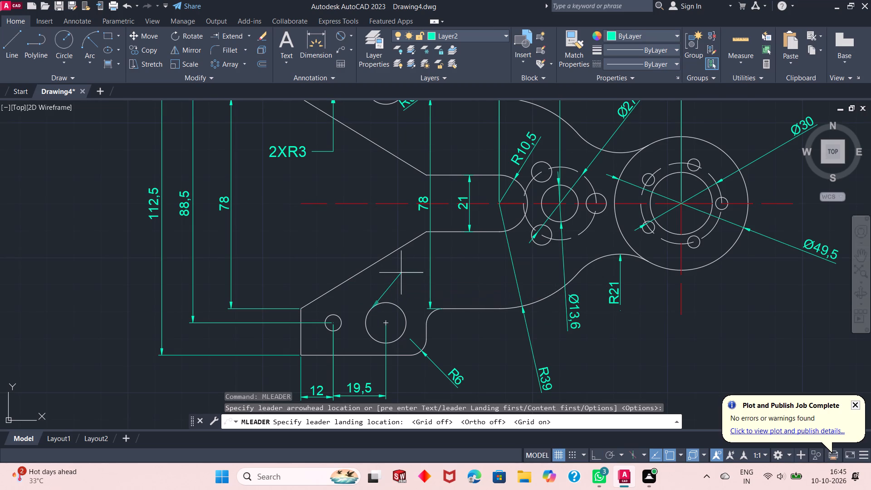
key("2")
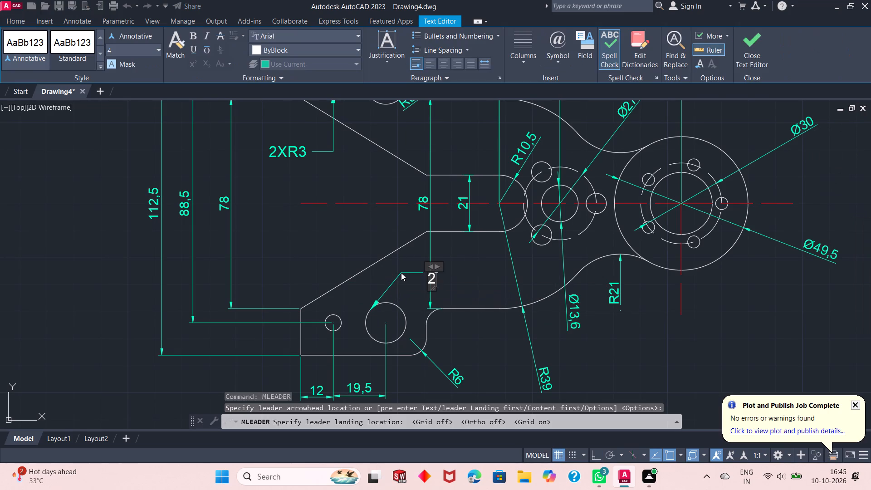
key("shift+x")
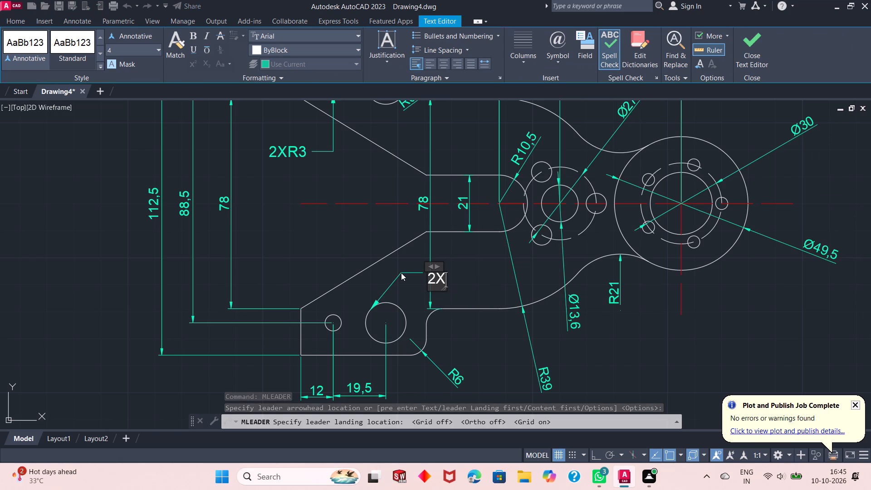
type("R7.5")
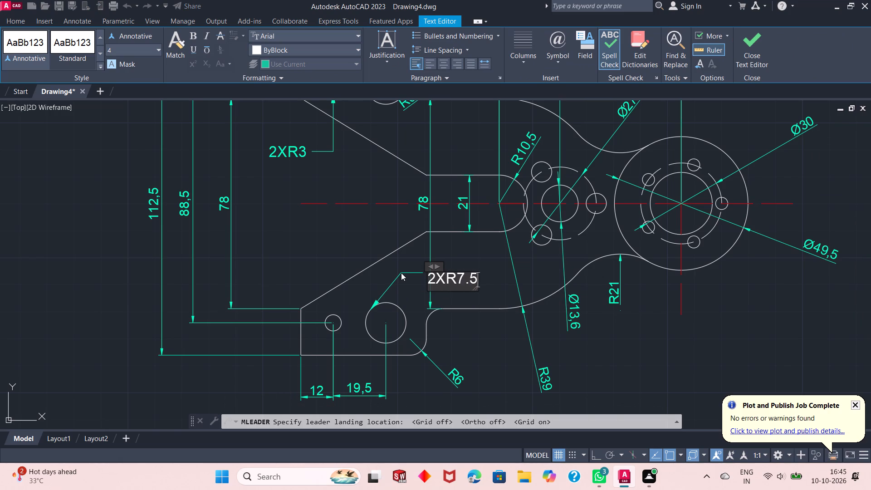
left_click(756, 63)
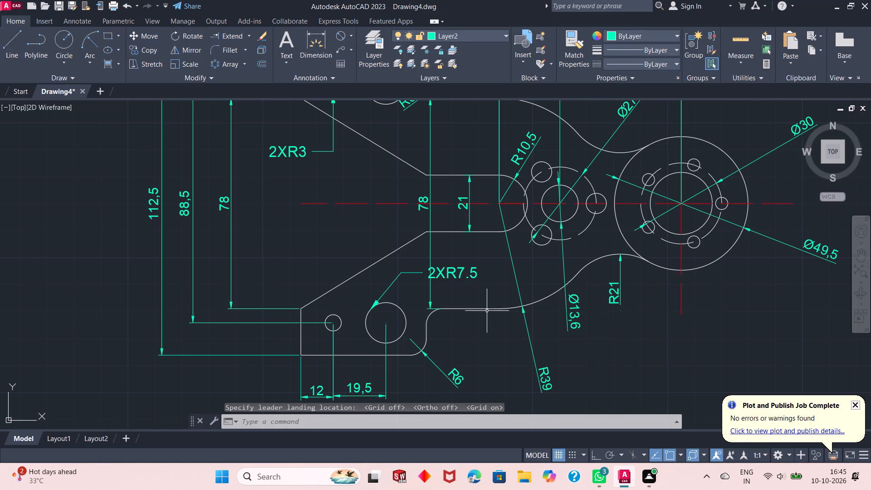
Add an angled multileader reading 3XR3.75 to the lower small hole of the three-hole pattern, with its text below the part outline.
scroll(485, 310, "down", 1)
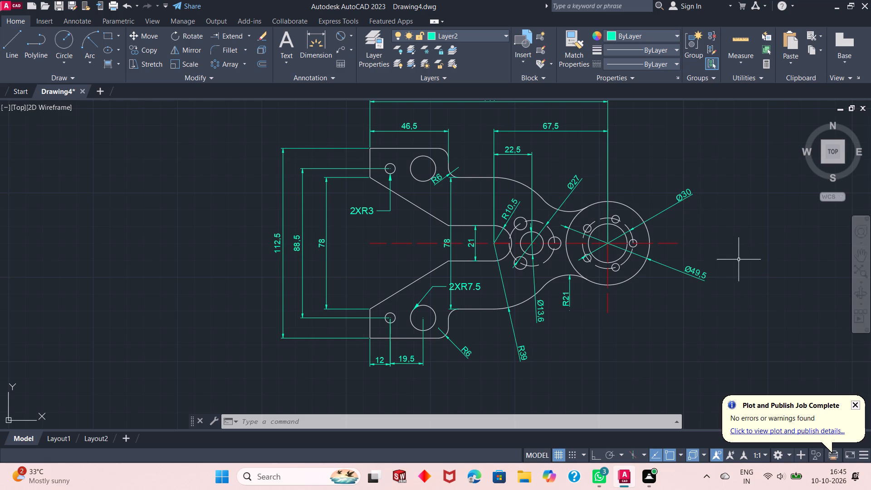
scroll(566, 245, "up", 1)
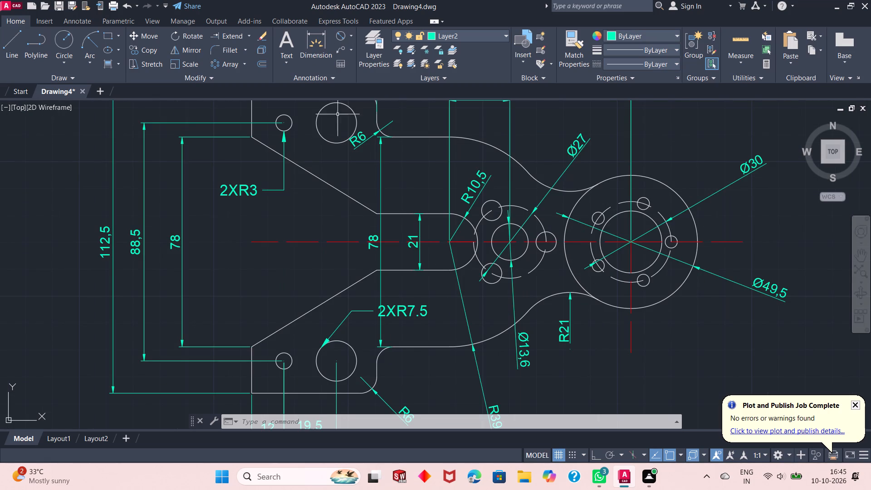
right_click(322, 136)
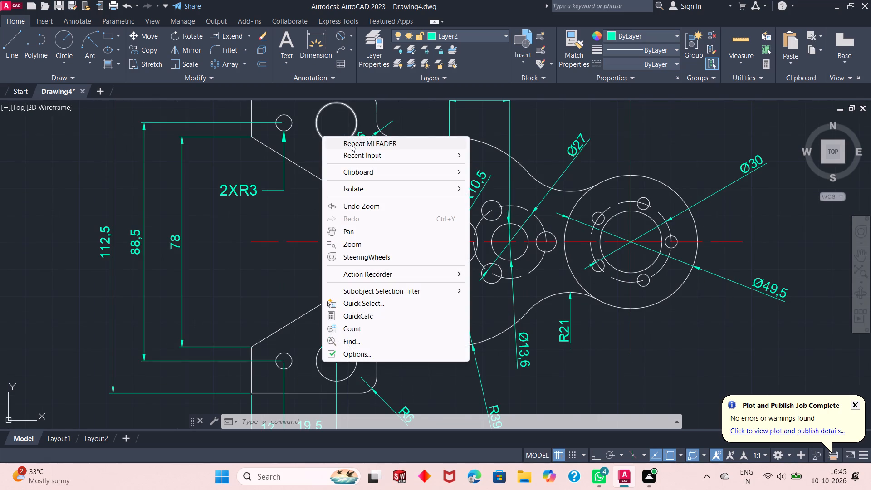
left_click(351, 144)
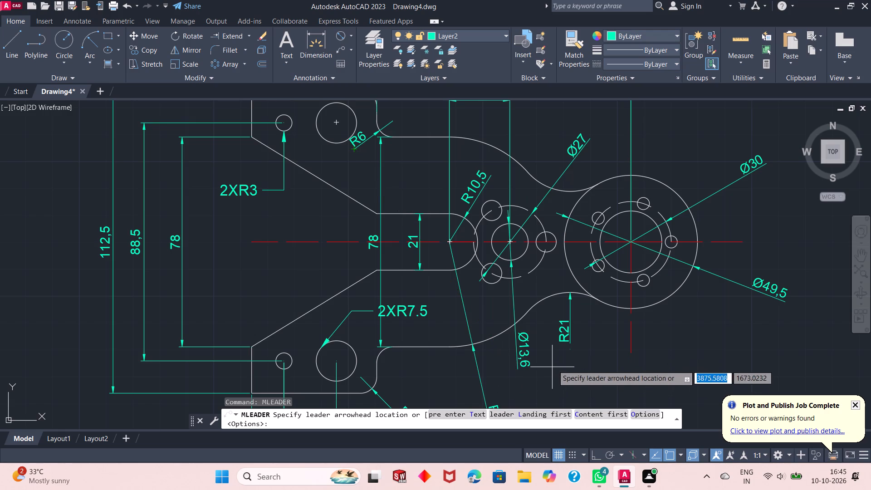
left_click(488, 285)
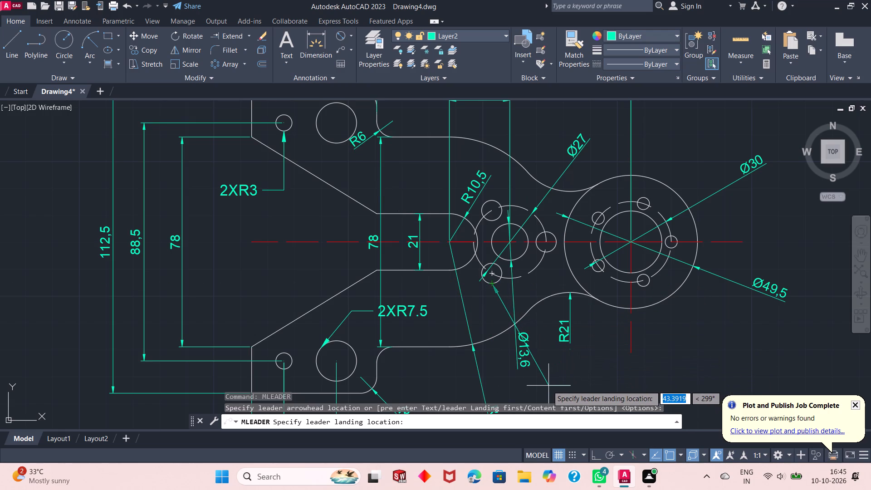
left_click(548, 386)
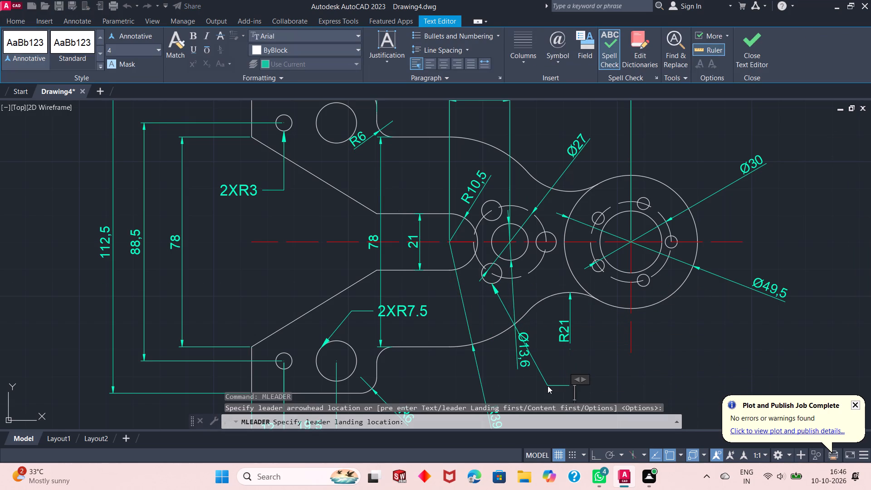
scroll(535, 288, "down", 1)
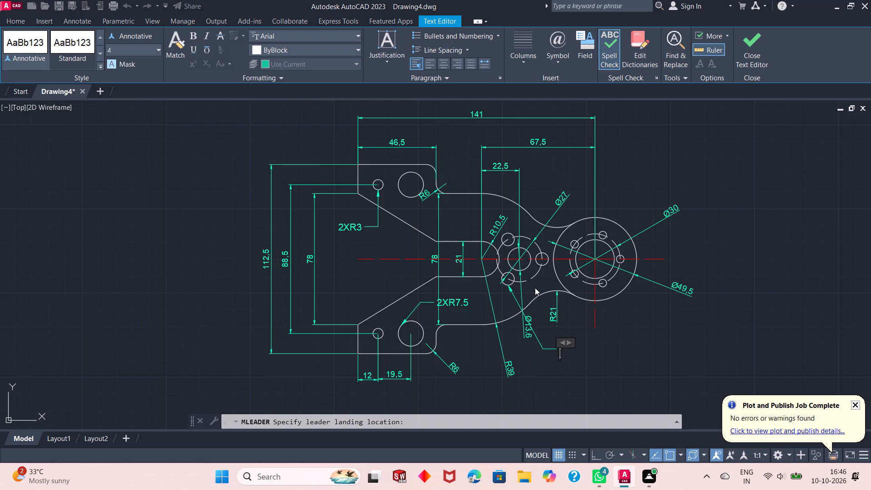
key("3")
key("shift+x")
key("shift+r")
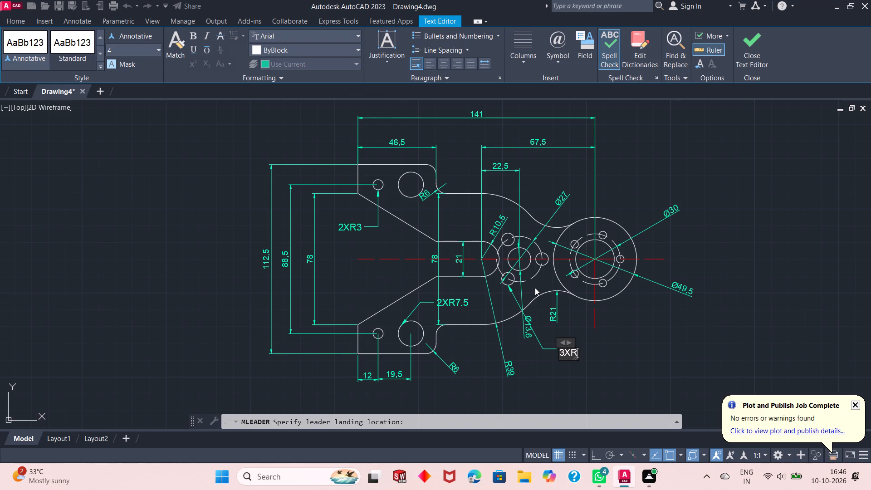
type("3.75")
left_click(750, 56)
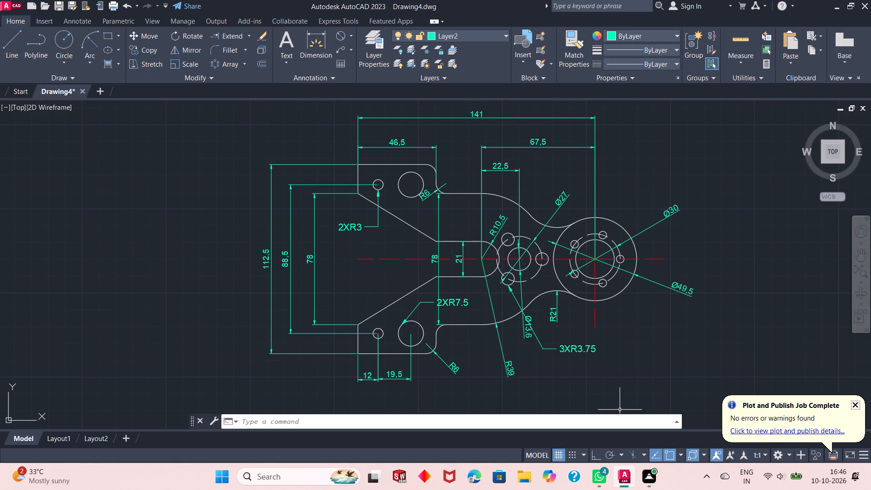
Add an angled multileader reading 5XR2.25 to the lower right small hole of the five-hole plate, with its text outside below the plate.
scroll(449, 269, "up", 1)
scroll(432, 259, "down", 1)
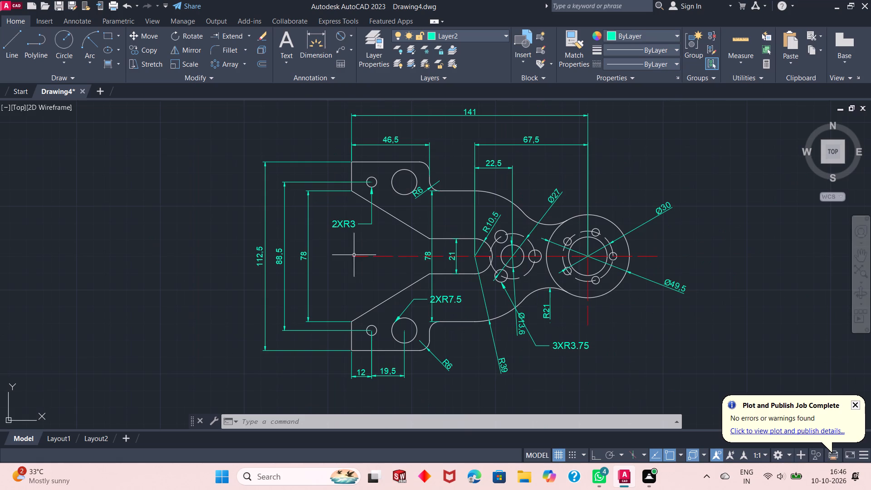
scroll(433, 258, "down", 1)
scroll(509, 262, "up", 2)
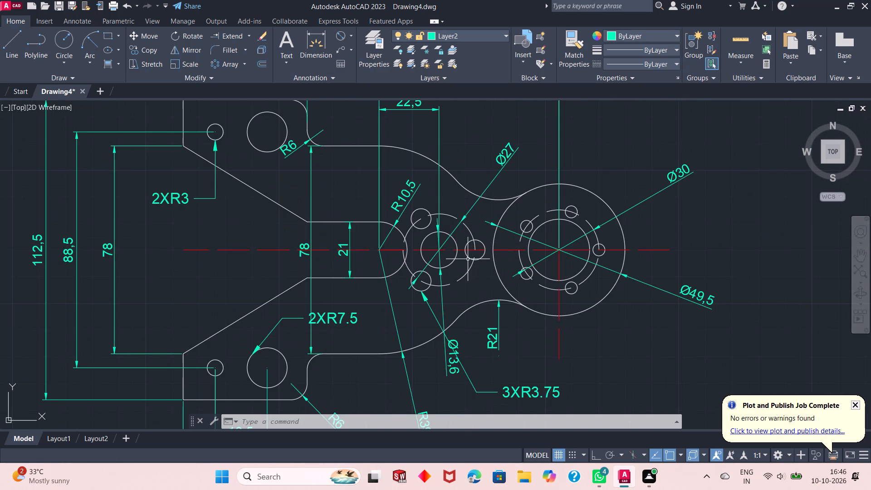
scroll(510, 274, "down", 2)
scroll(505, 295, "up", 1)
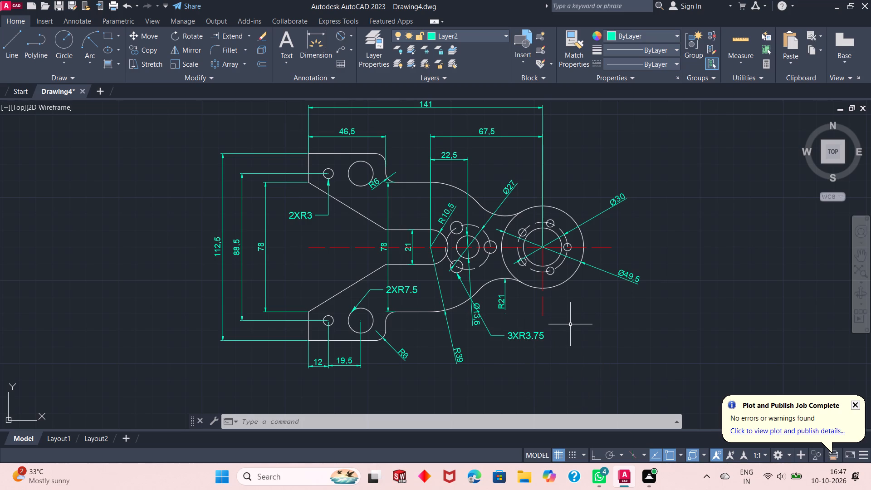
right_click(573, 134)
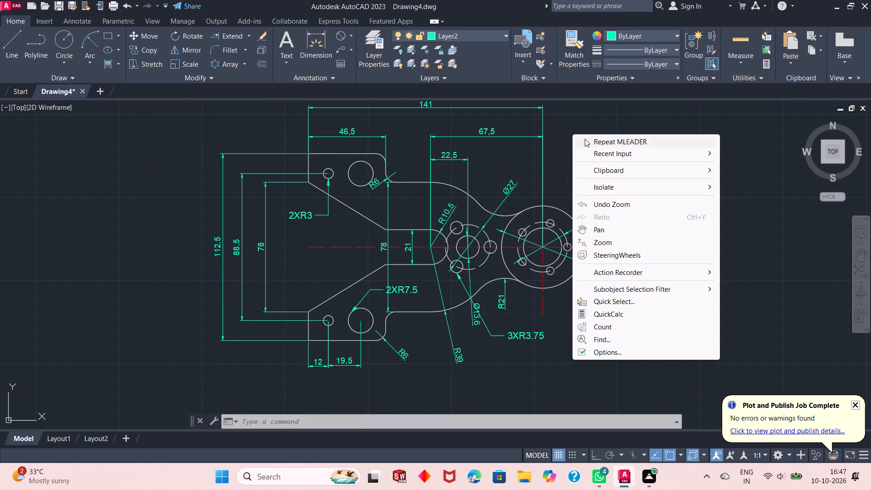
left_click(603, 143)
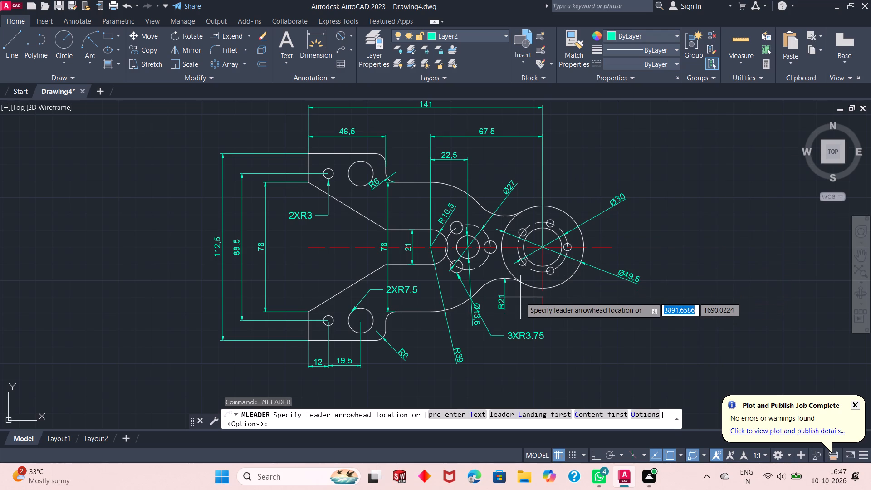
scroll(552, 276, "up", 2)
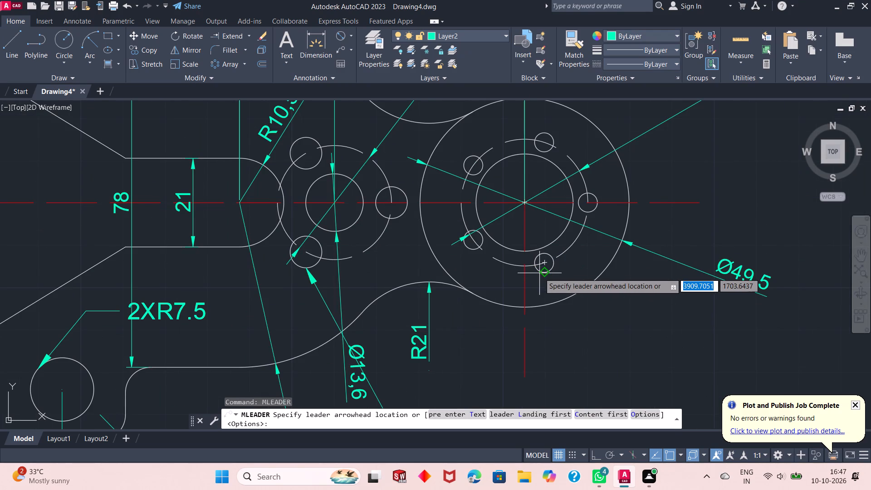
left_click(539, 273)
scroll(539, 273, "down", 2)
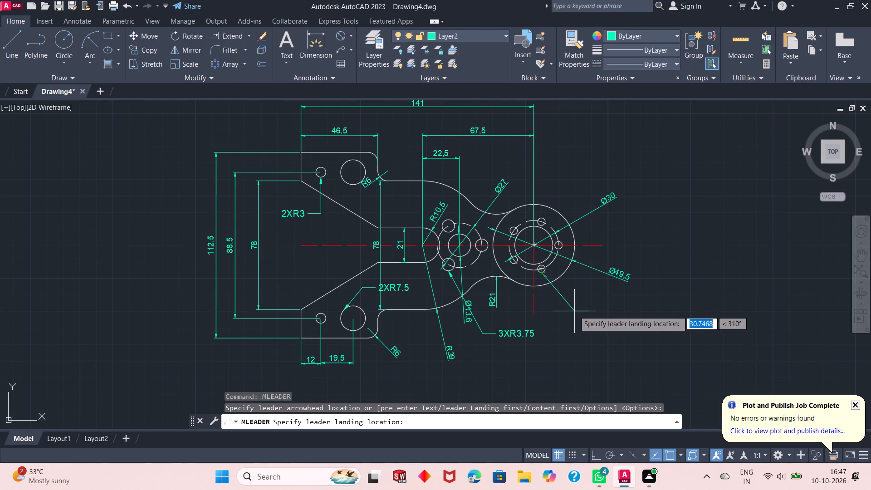
left_click(574, 311)
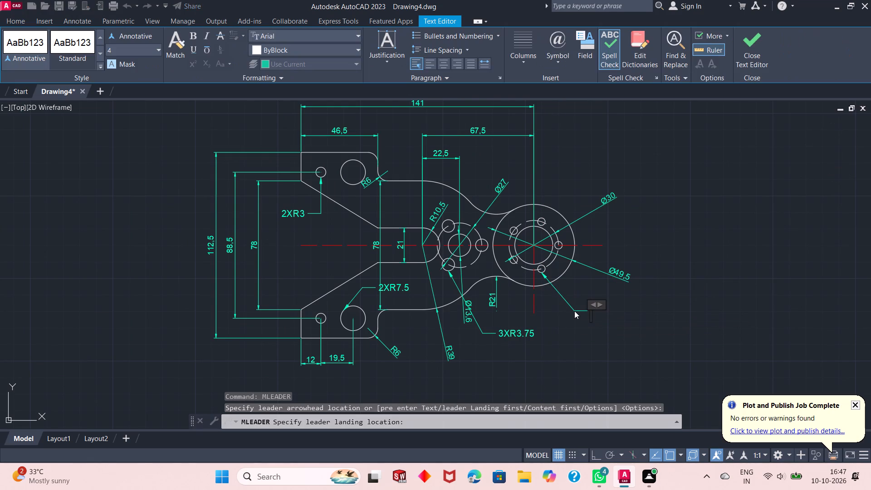
key("5")
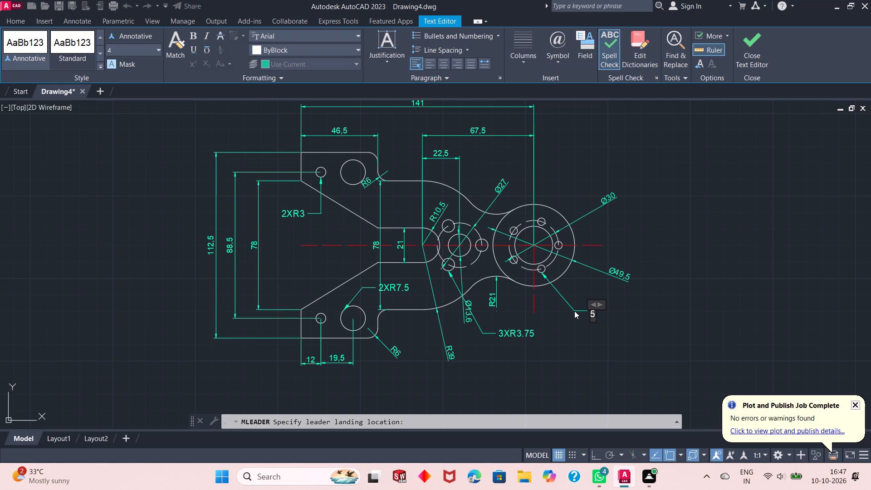
key("shift+x")
key("shift+r")
type("2.25")
left_click(755, 53)
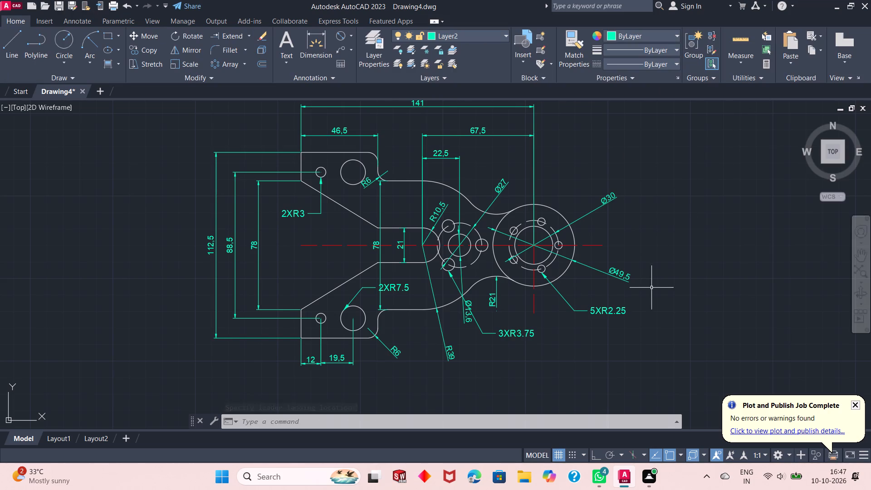
Examine the whole drawing's dimensions, centre lines and hole callouts for completeness and readability.
scroll(529, 313, "down", 1)
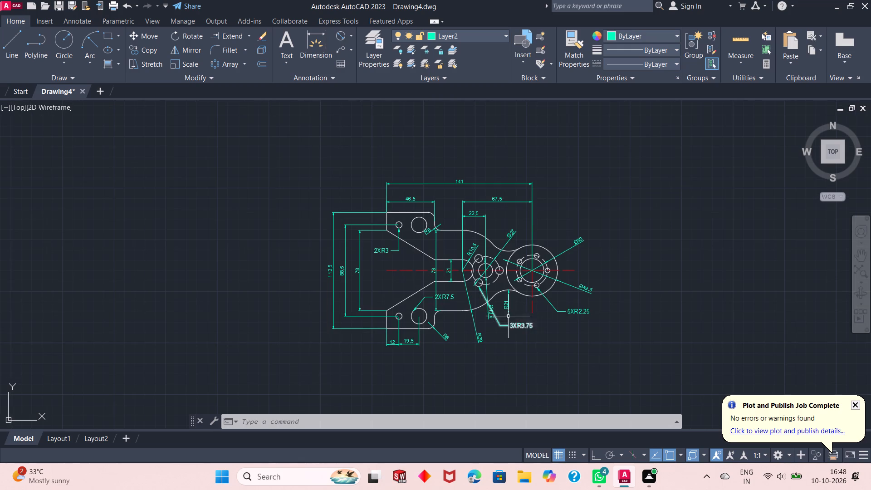
scroll(486, 286, "up", 2)
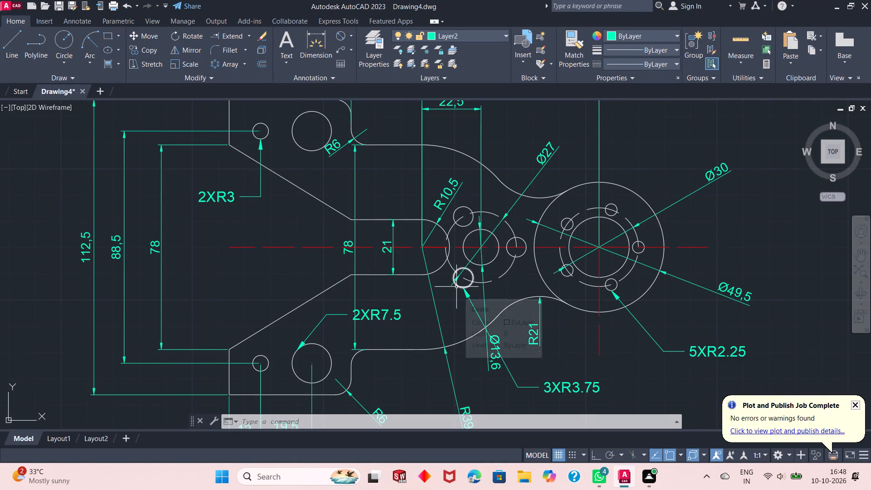
scroll(515, 269, "down", 1)
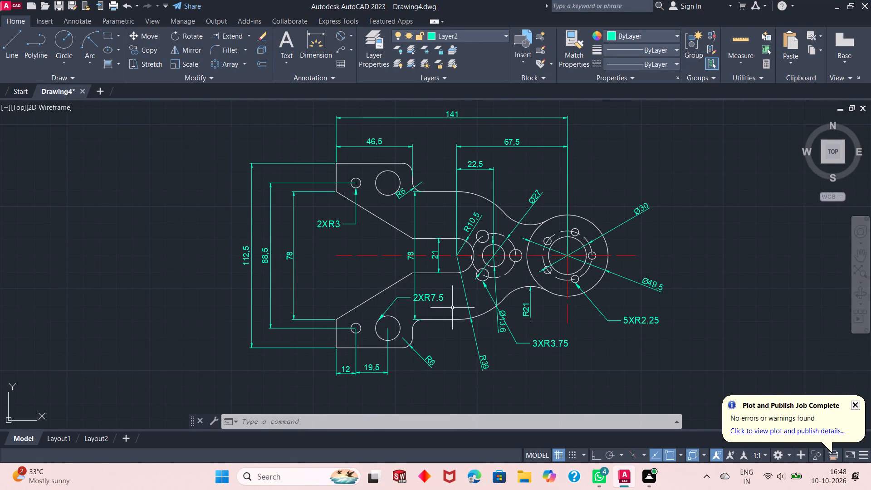
scroll(452, 308, "up", 1)
scroll(452, 308, "down", 1)
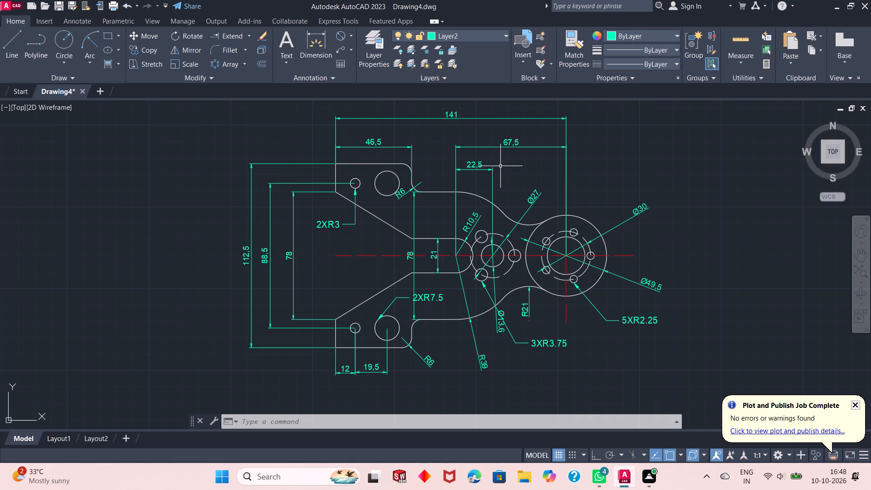
scroll(500, 261, "up", 1)
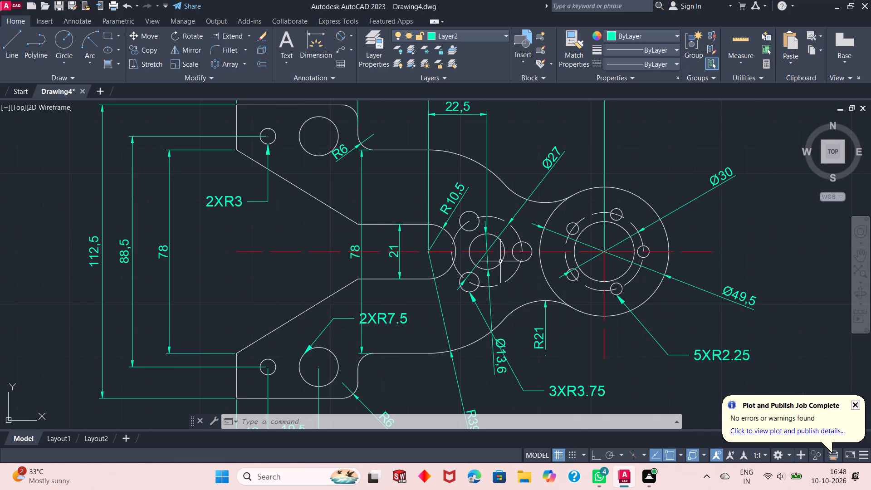
scroll(500, 261, "down", 1)
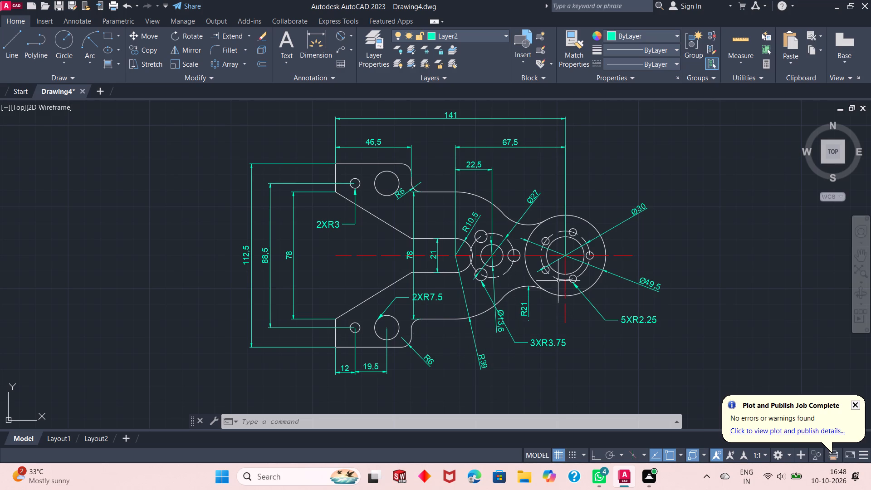
scroll(520, 245, "up", 1)
scroll(520, 245, "down", 1)
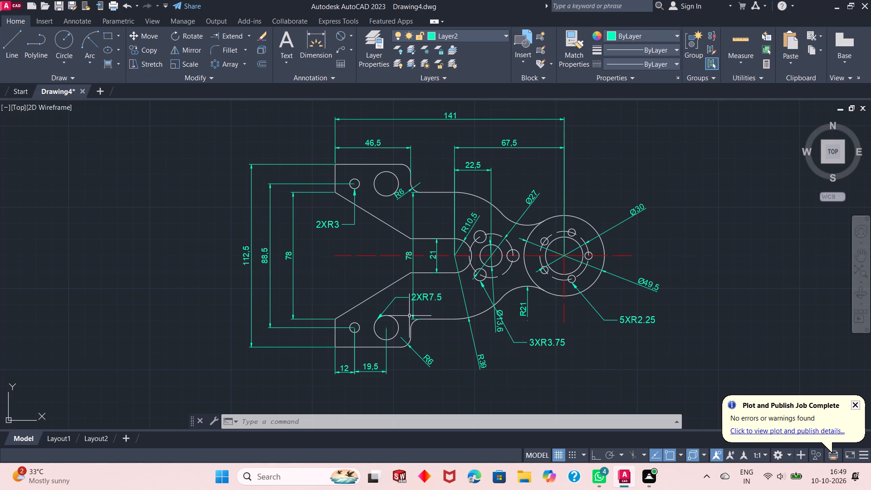
scroll(409, 316, "down", 1)
scroll(409, 316, "up", 1)
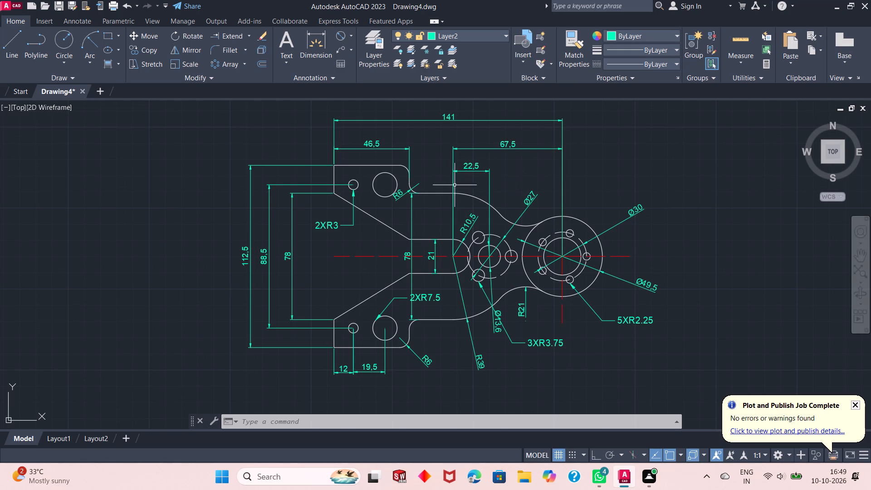
scroll(452, 192, "up", 1)
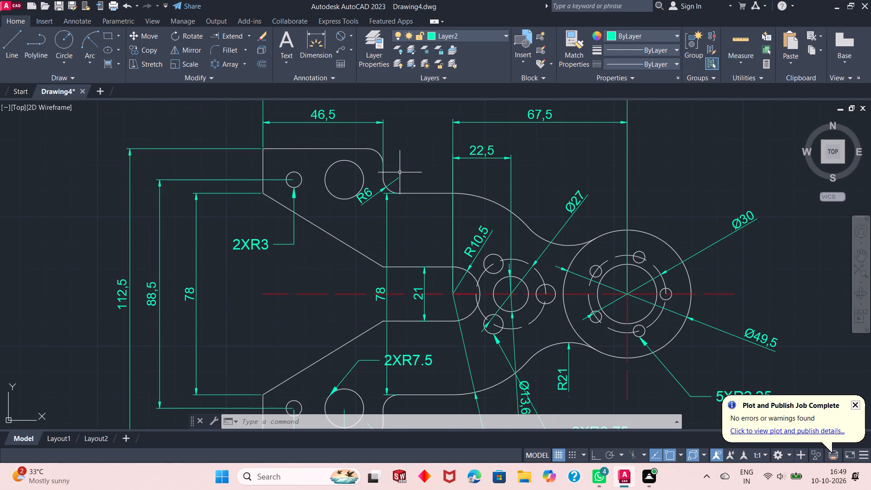
scroll(399, 172, "down", 2)
scroll(387, 161, "up", 1)
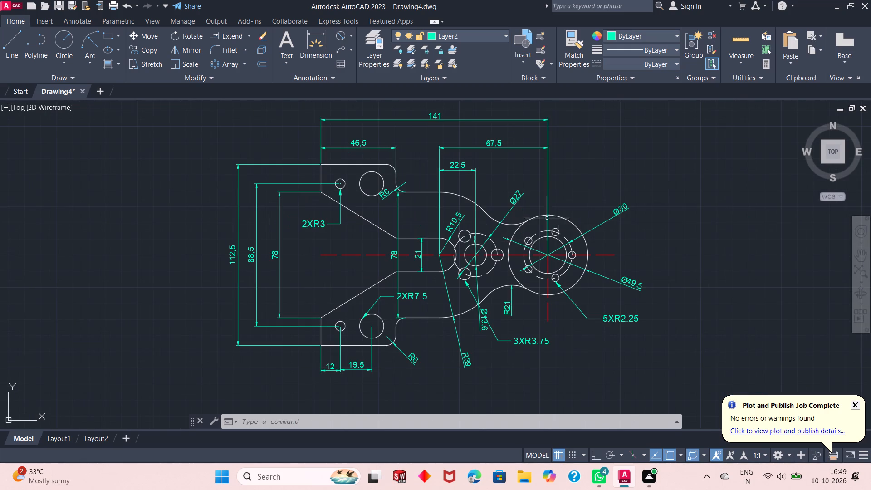
Turn off command-history logging with the LOGFILEOFF command.
left_click(284, 421)
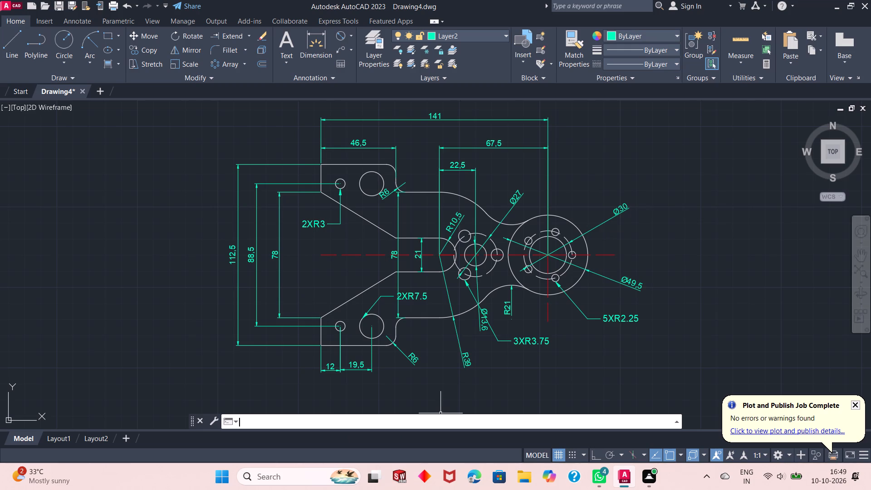
type("log")
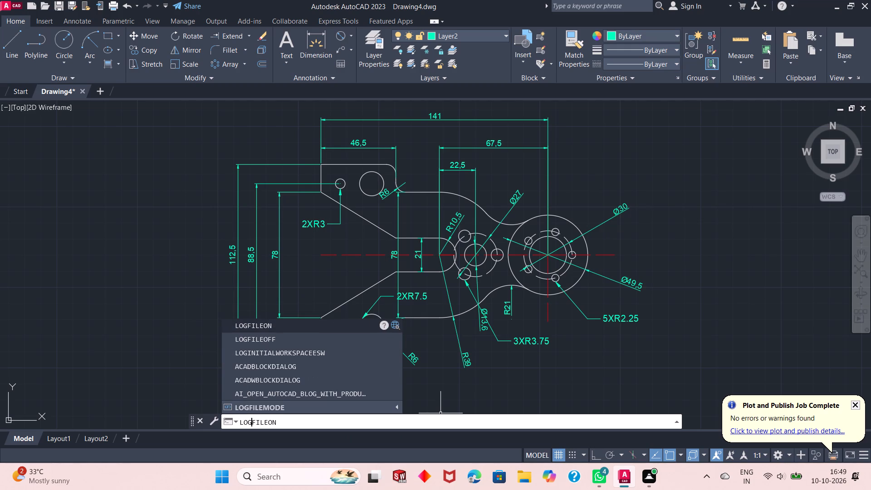
left_click(282, 339)
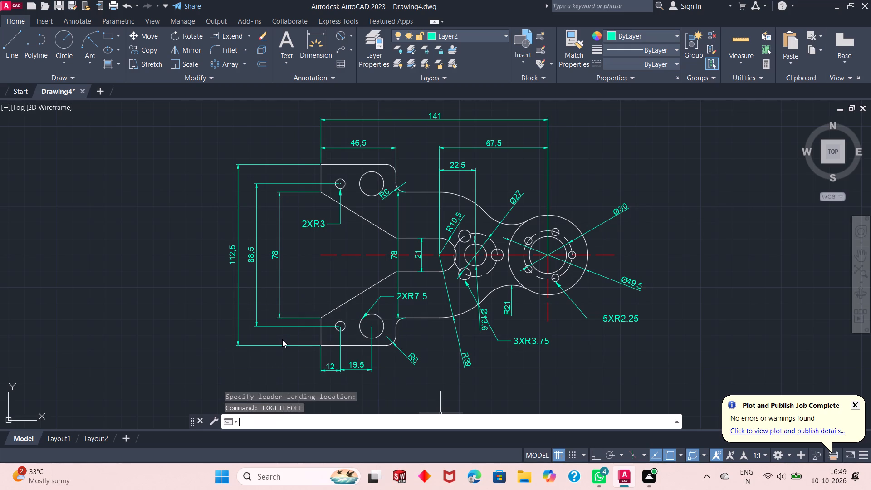
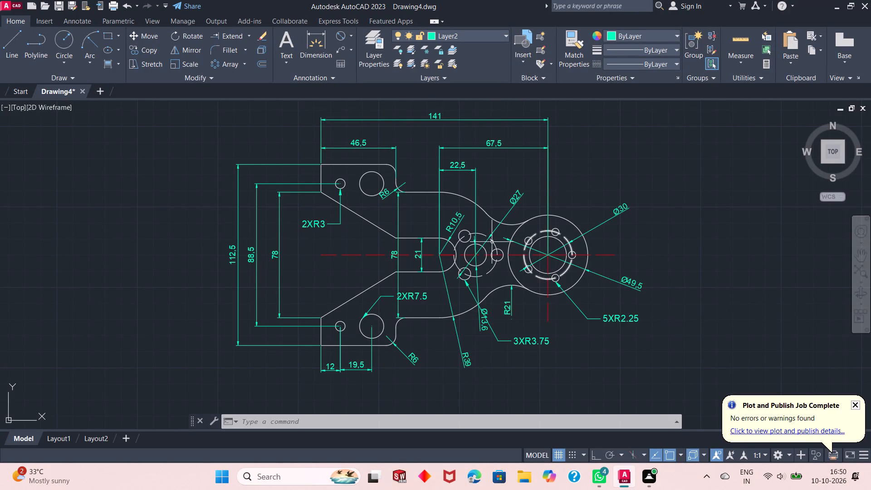
Review the recent command history entries.
left_click(334, 422)
left_click(681, 421)
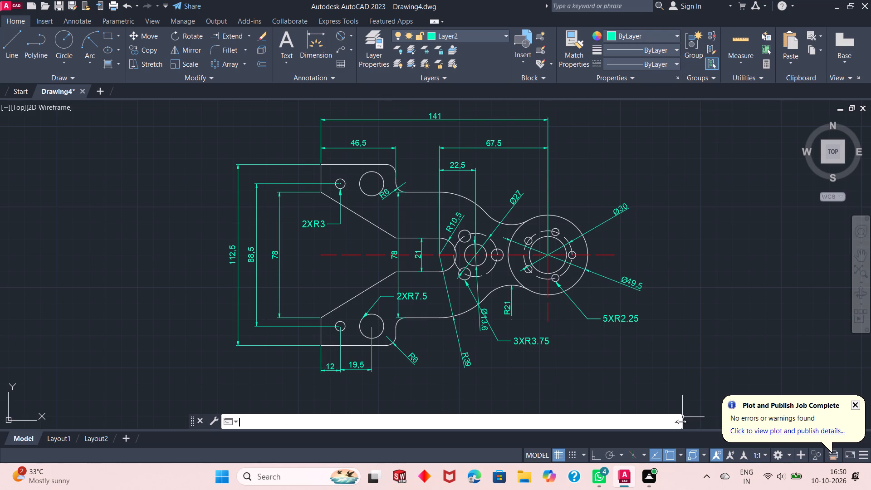
left_click(675, 423)
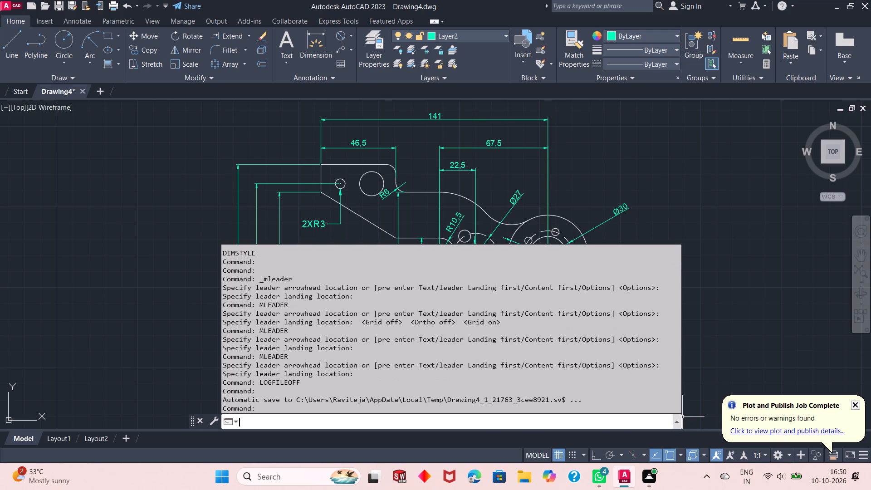
scroll(419, 379, "down", 7)
key("Escape")
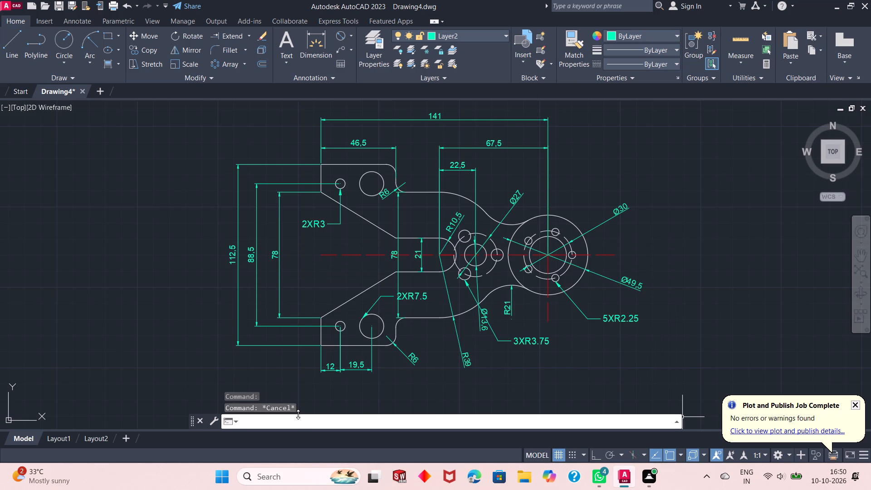
Save the drawing in the OneDrive folder under the file name Lever plate.
key("ctrl+s")
left_click(277, 239)
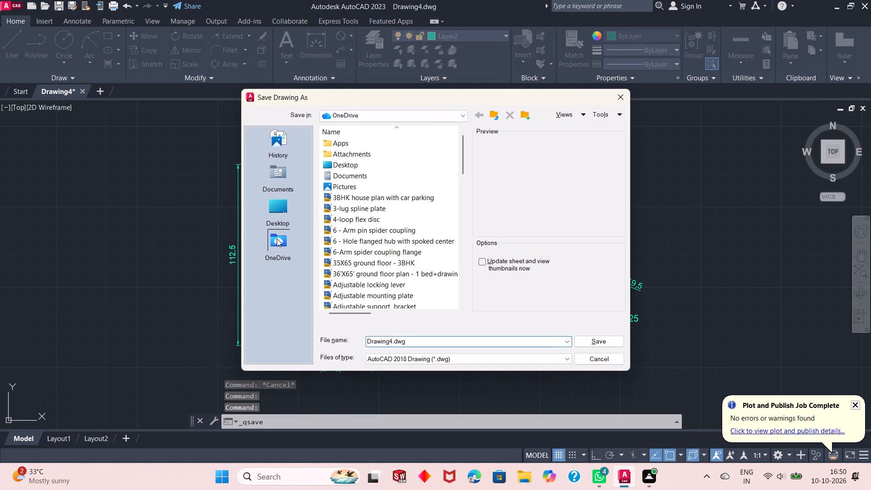
left_click(415, 343)
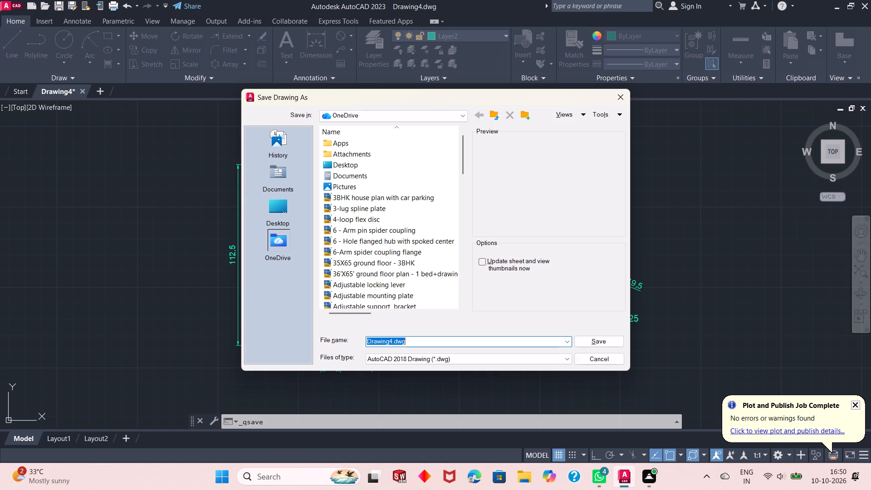
type("Lever")
key("space")
type("plate")
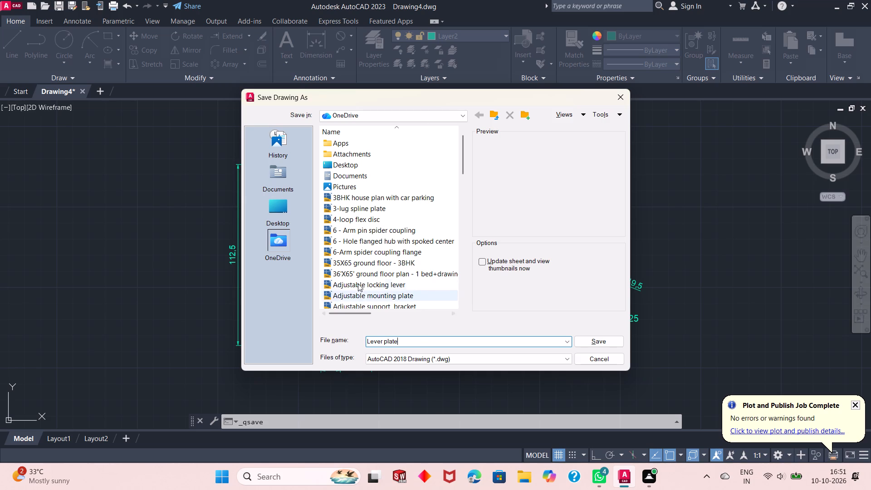
left_click(276, 243)
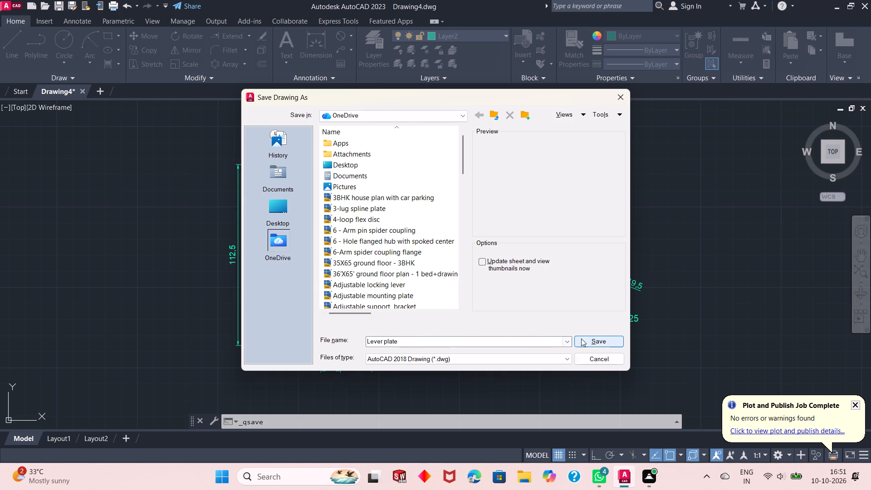
left_click(587, 340)
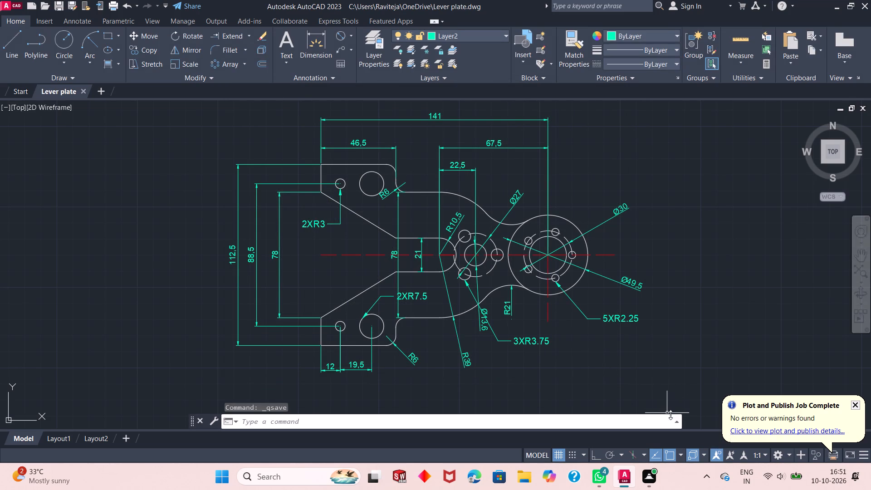
Check the command history after the save.
left_click(679, 423)
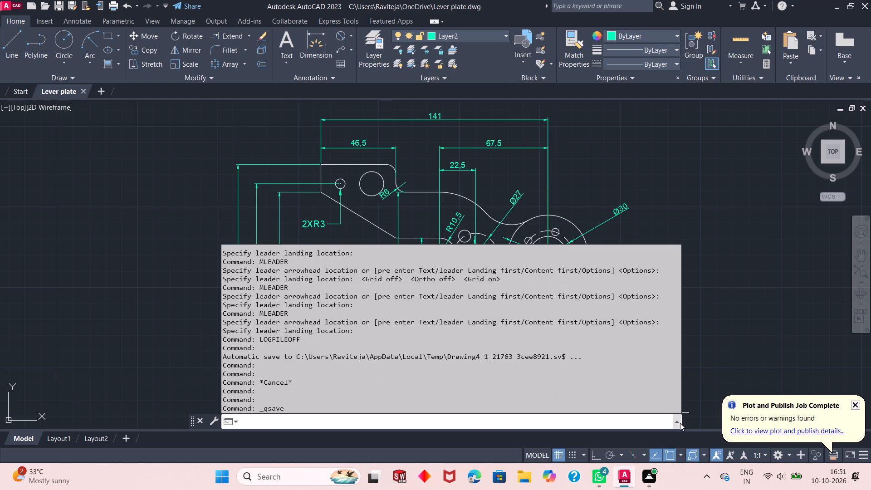
left_click(680, 423)
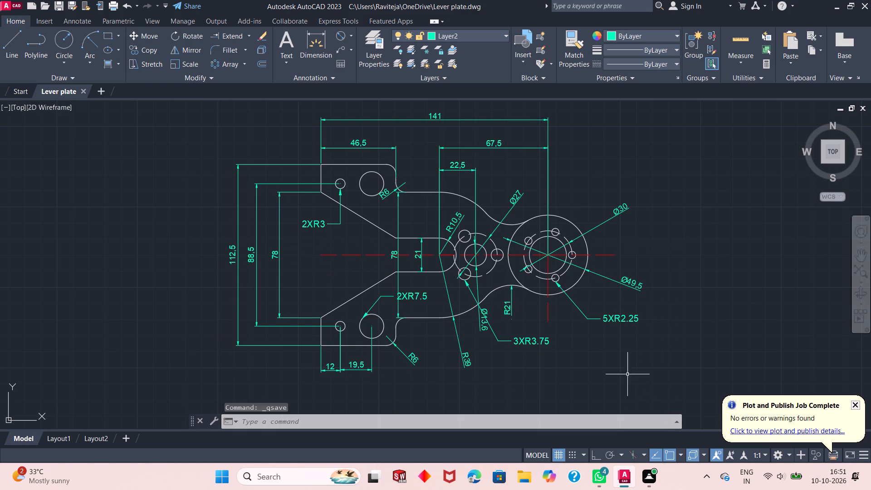
Set up a plot with DWG To PDF.pc3, ISO expand A4 (297.00 x 210.00 MM) paper, landscape orientation and a centred plot.
type("plo")
key("Return")
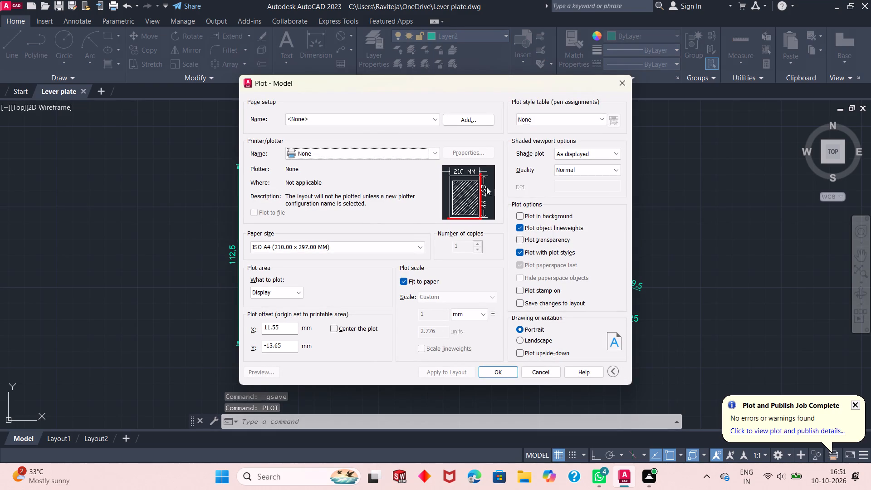
left_click(364, 150)
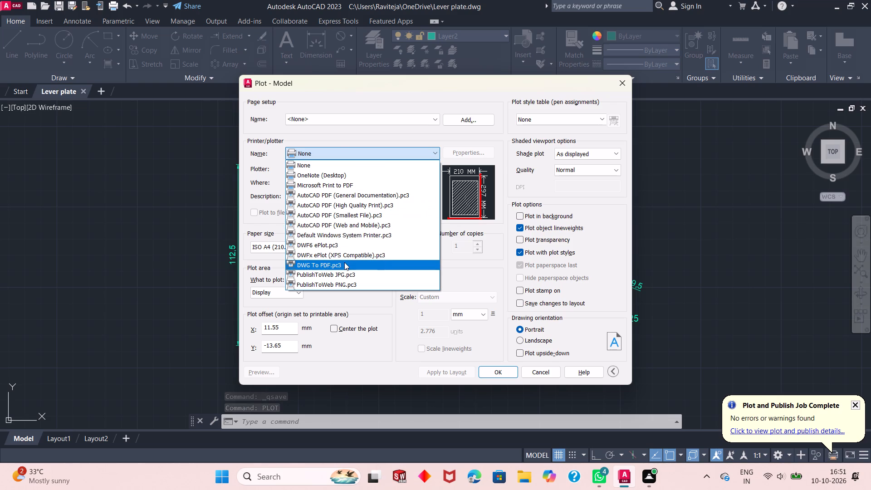
left_click(344, 262)
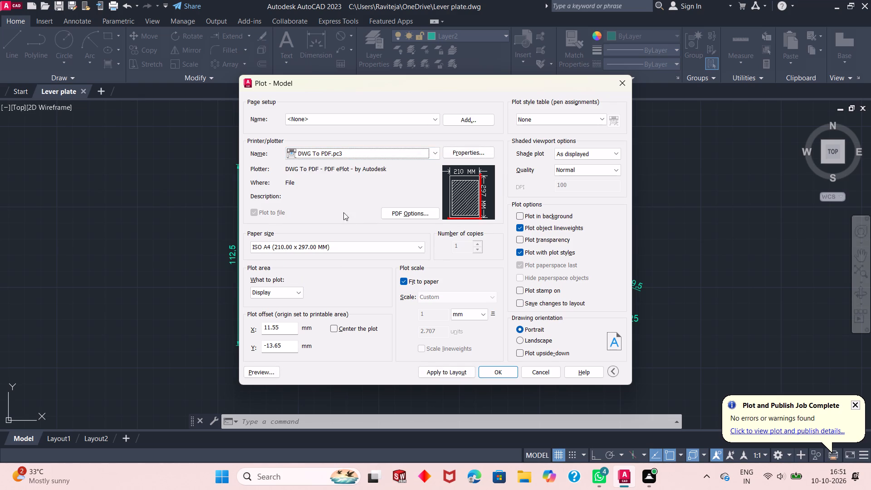
left_click(358, 252)
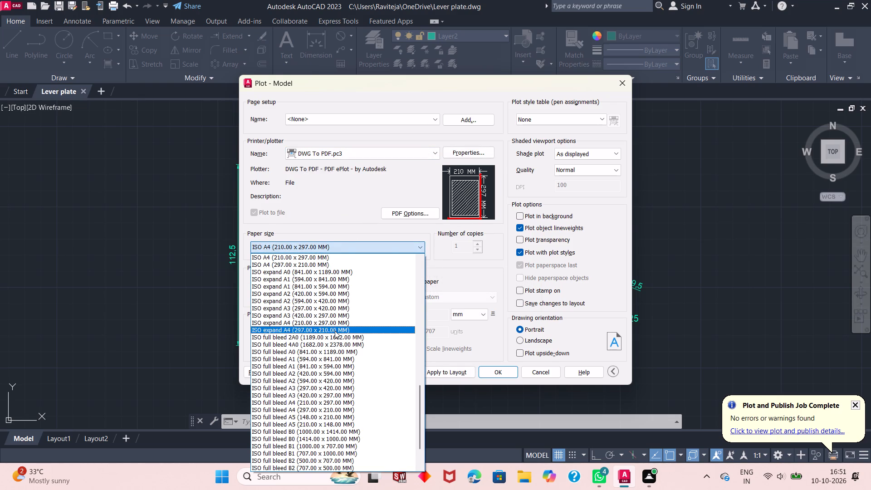
left_click(335, 331)
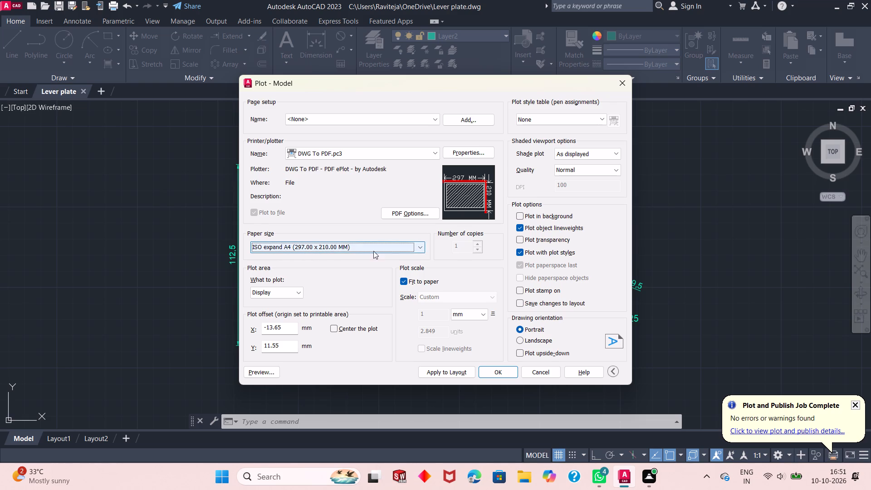
left_click(532, 339)
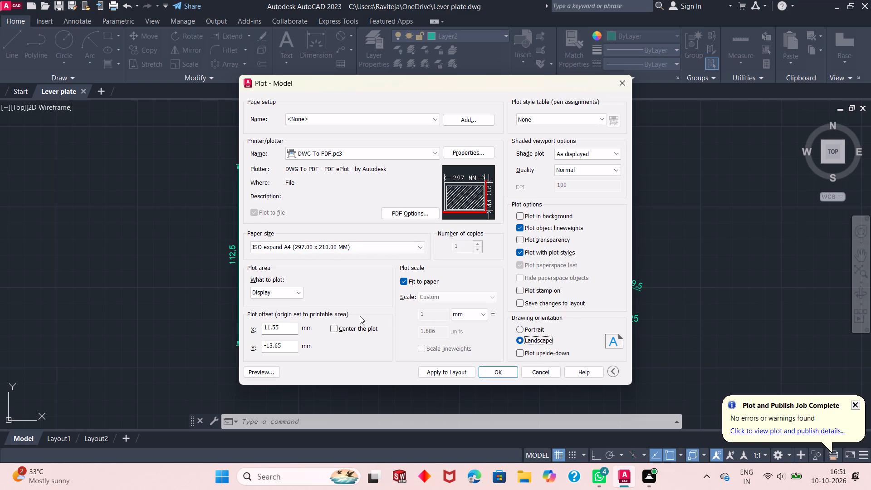
left_click(349, 328)
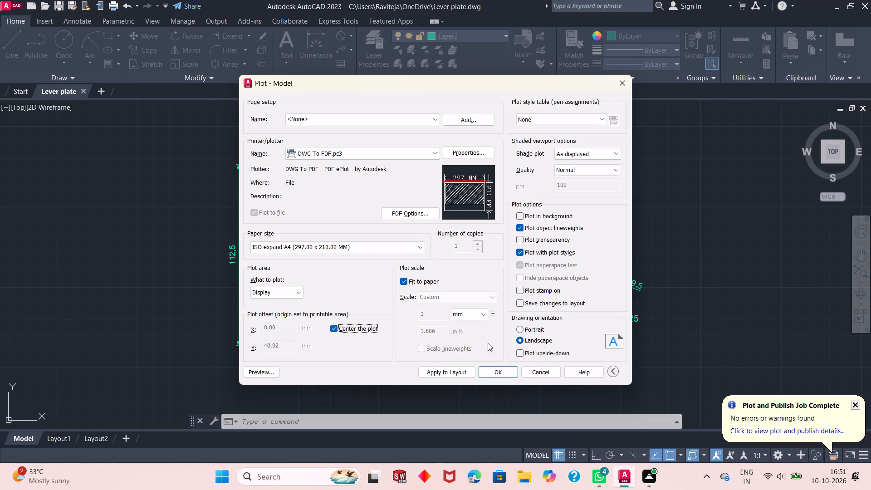
Set the plot area to a window enclosing the whole part with all its dimensions and hole callouts.
left_click(285, 294)
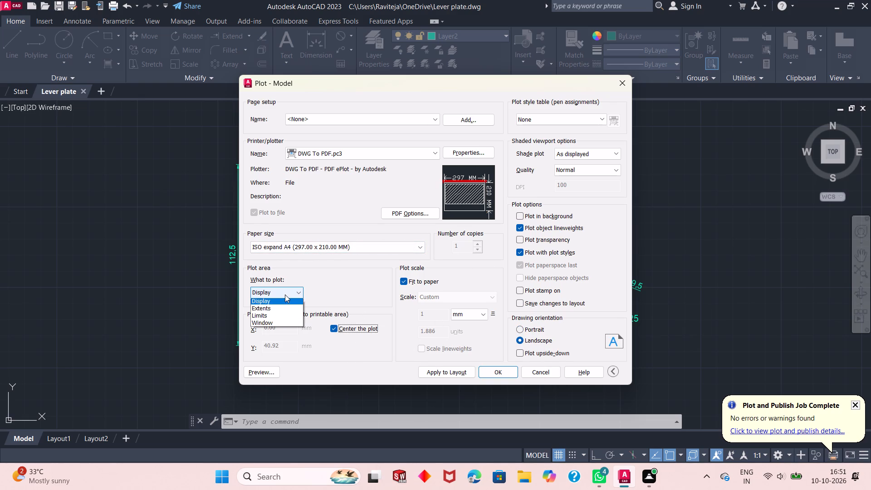
left_click(280, 323)
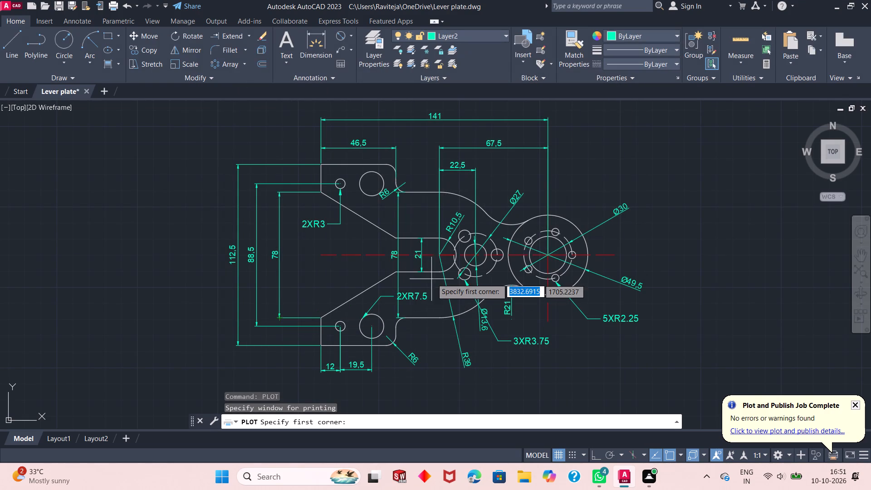
scroll(442, 273, "down", 1)
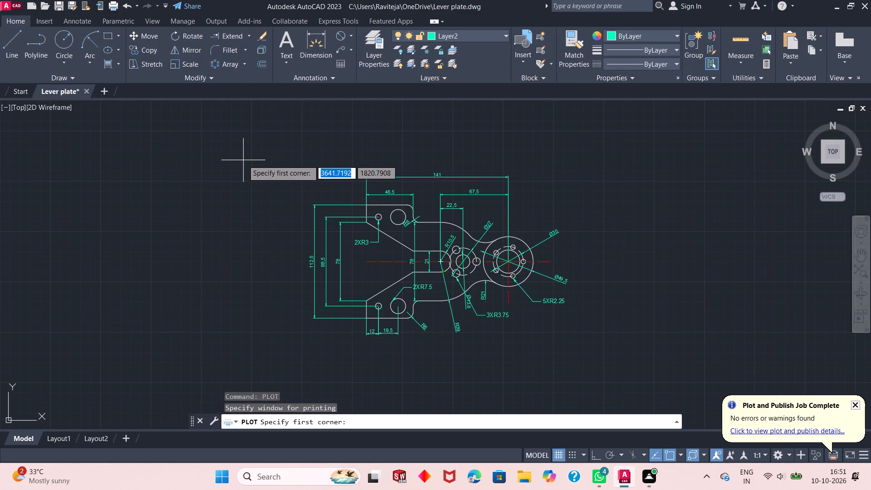
left_click(249, 167)
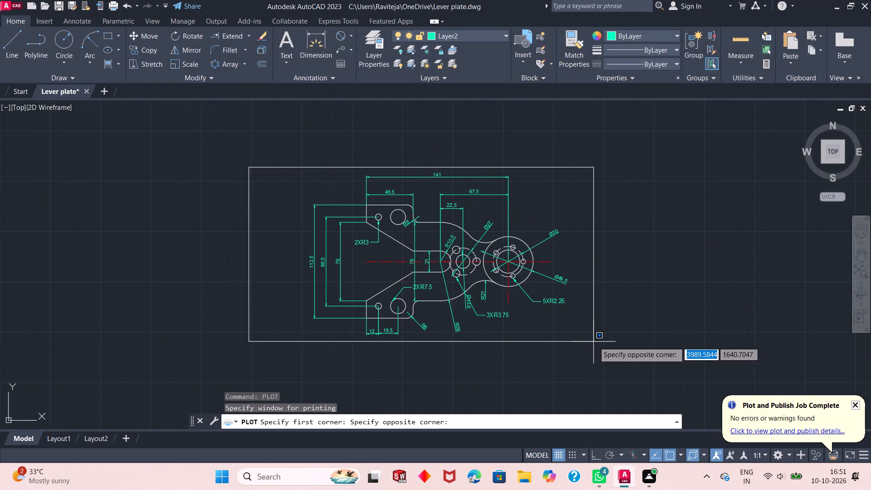
left_click(596, 348)
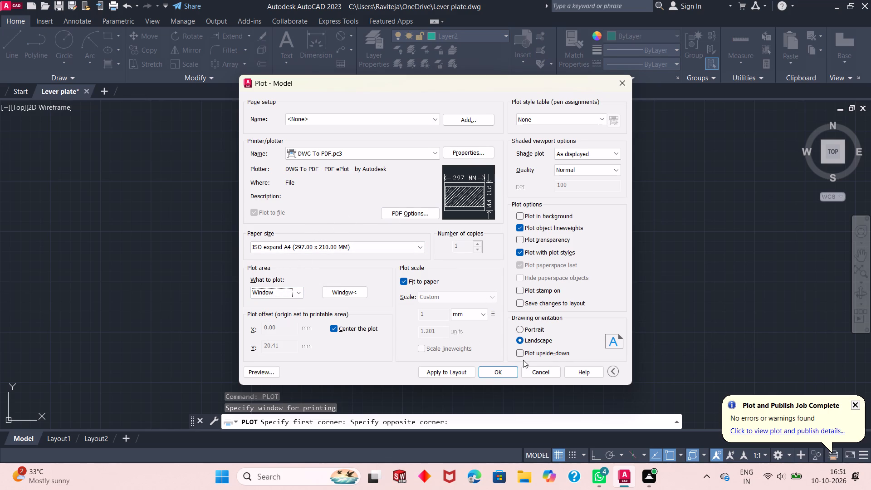
Plot the drawing to Lever plate-Model.pdf in the OneDrive folder and close the opened PDF.
left_click(498, 372)
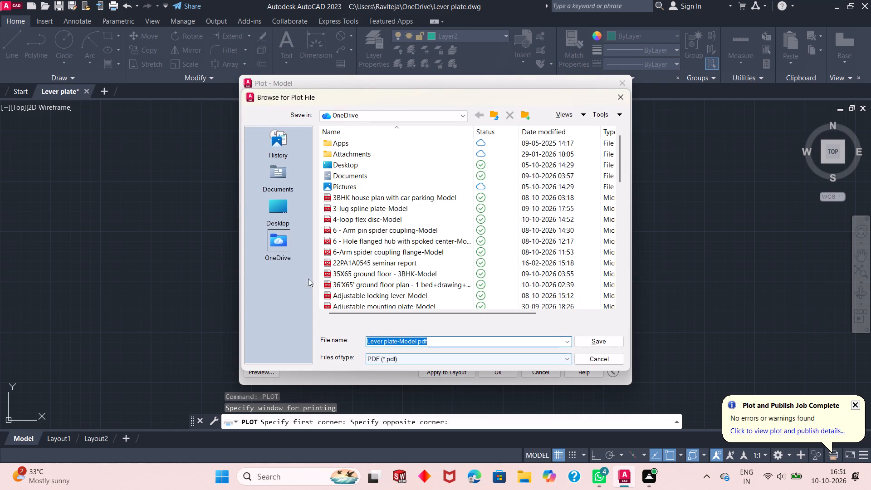
left_click(278, 247)
left_click(588, 340)
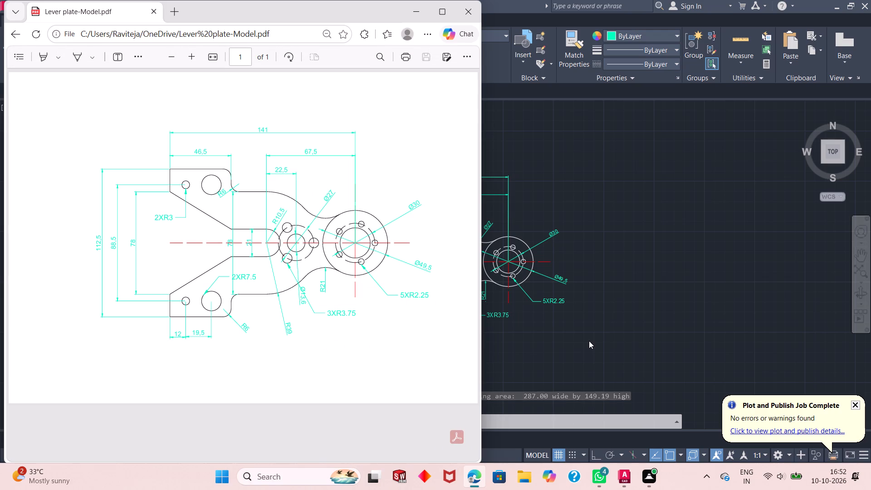
left_click(468, 12)
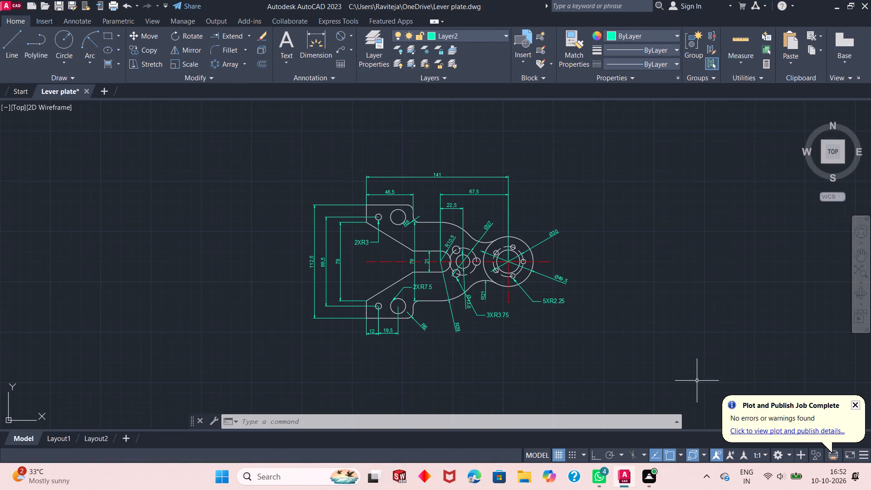